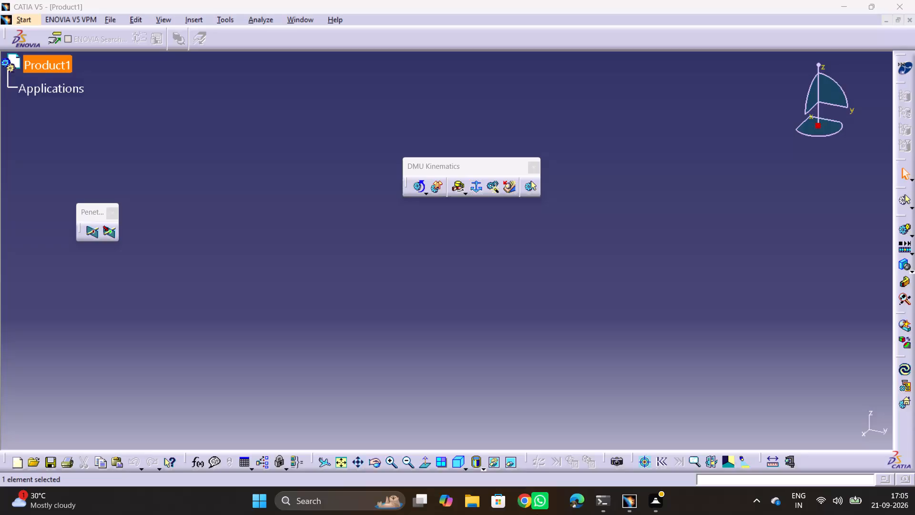
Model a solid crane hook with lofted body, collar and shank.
Open the hook drawing image from the Downloads folder, study its dimensions, and return to CATIA.
left_click(471, 504)
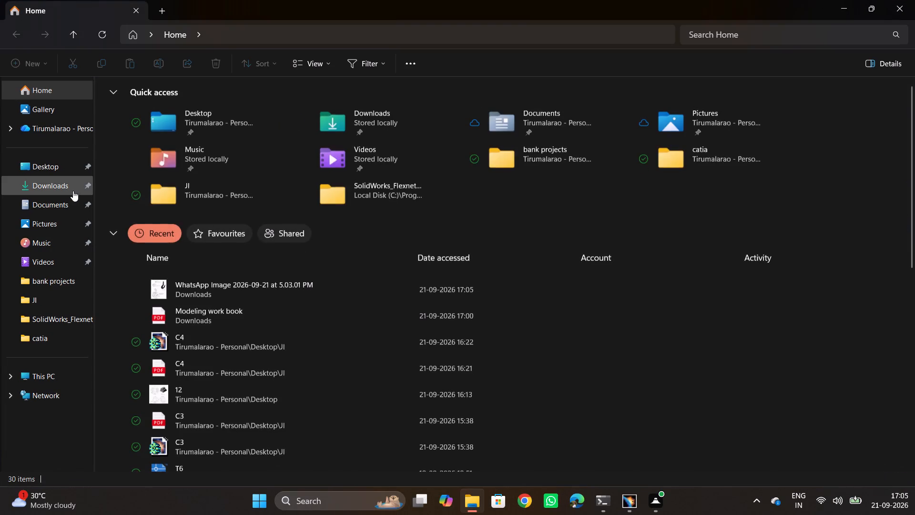
left_click(73, 191)
double_click(155, 150)
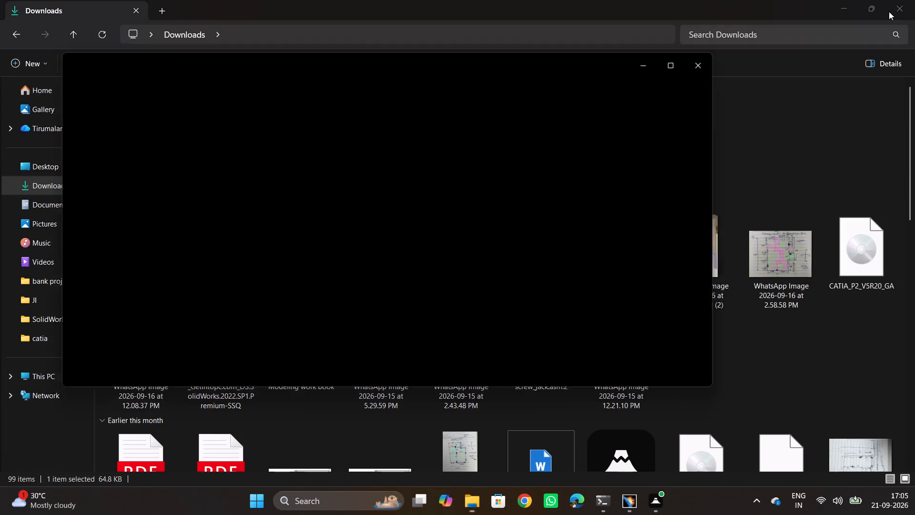
left_click(914, 3)
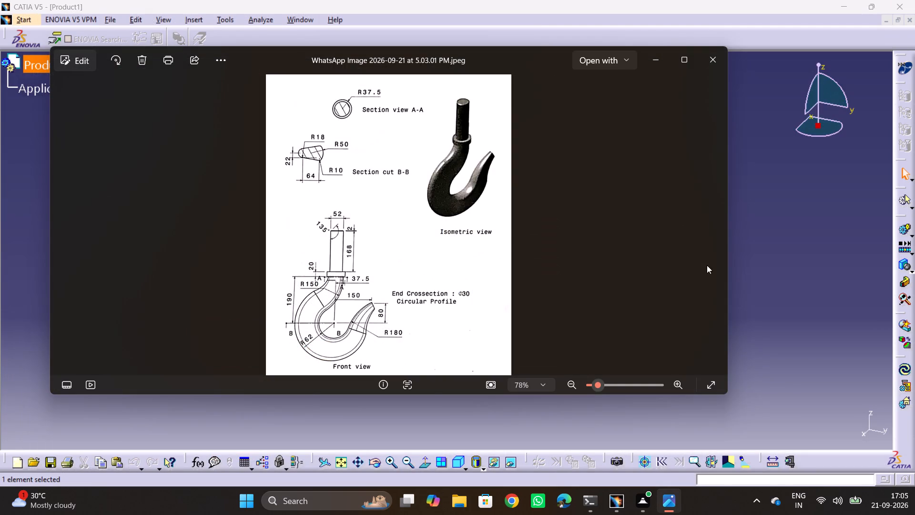
left_click(811, 290)
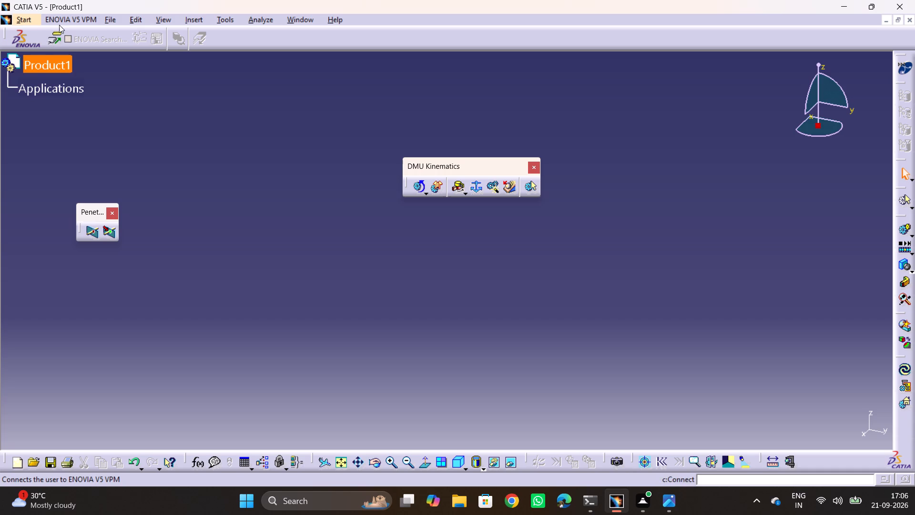
Create a new part in the Part Design workbench.
left_click(30, 22)
left_click(34, 55)
left_click(43, 66)
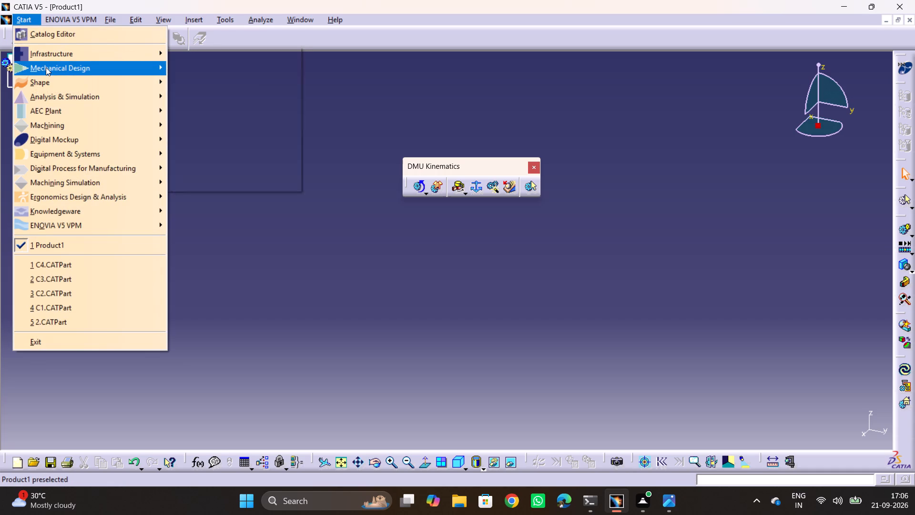
left_click(226, 72)
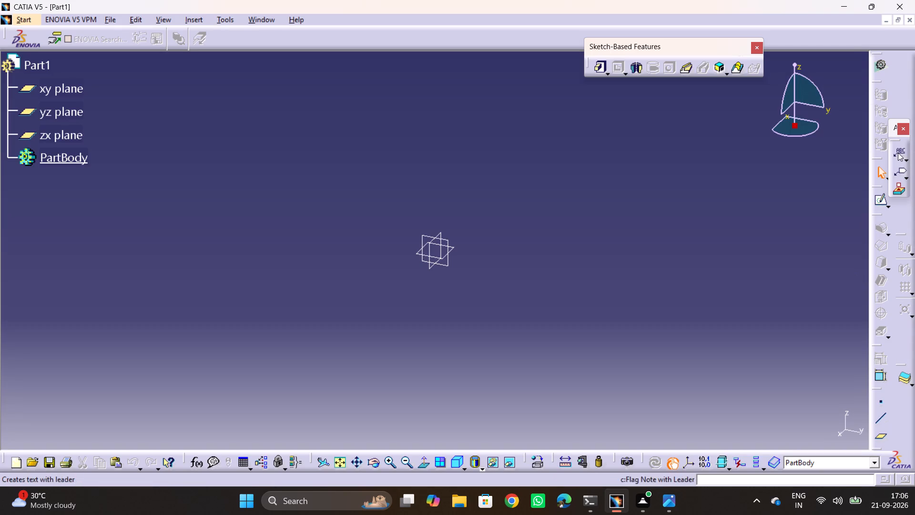
Sketch a circle of about 33 mm radius centred on the origin of the xy plane.
left_click(416, 252)
left_click(878, 202)
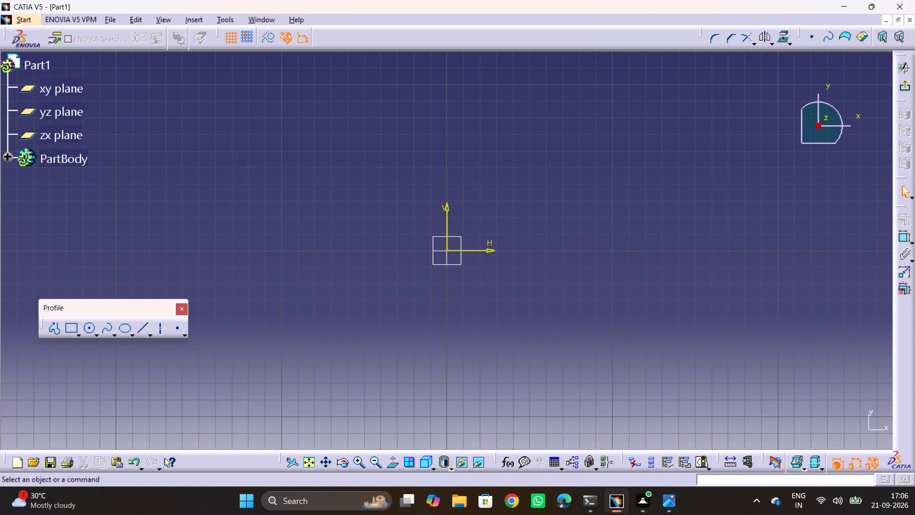
left_click(89, 326)
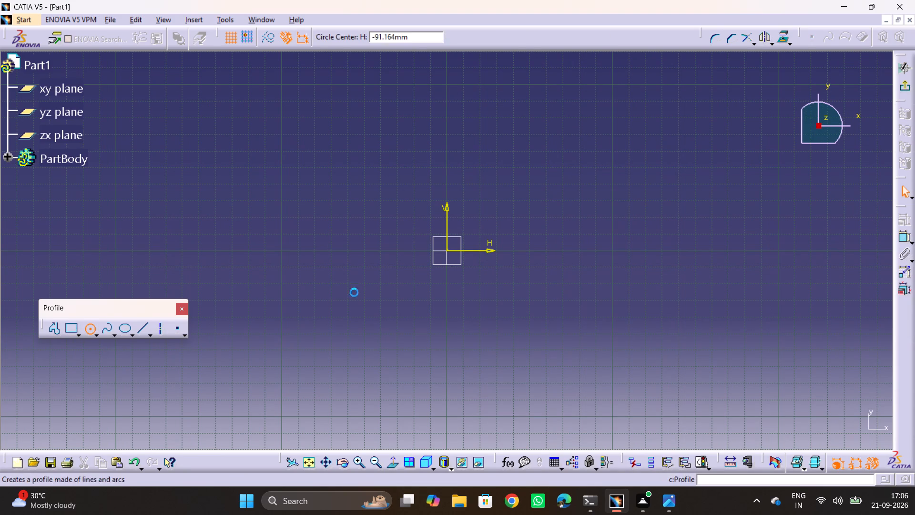
left_click(446, 249)
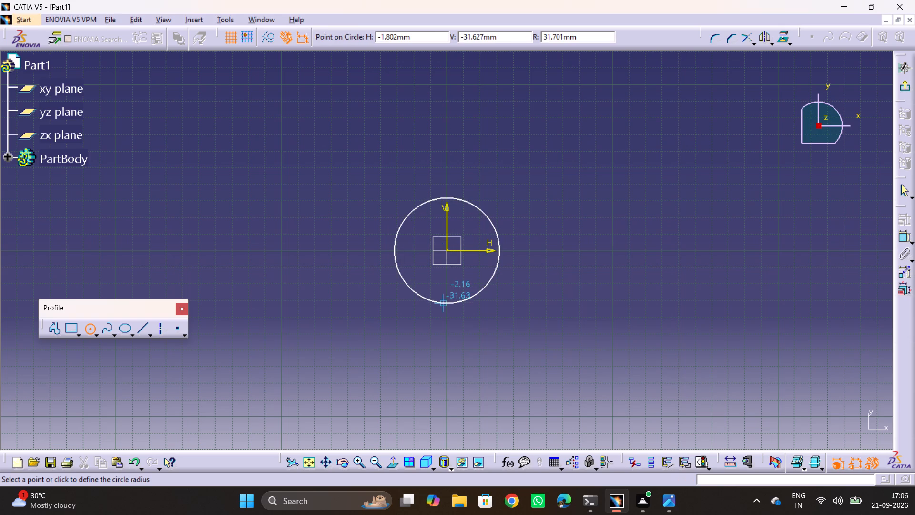
left_click(443, 307)
left_click(591, 322)
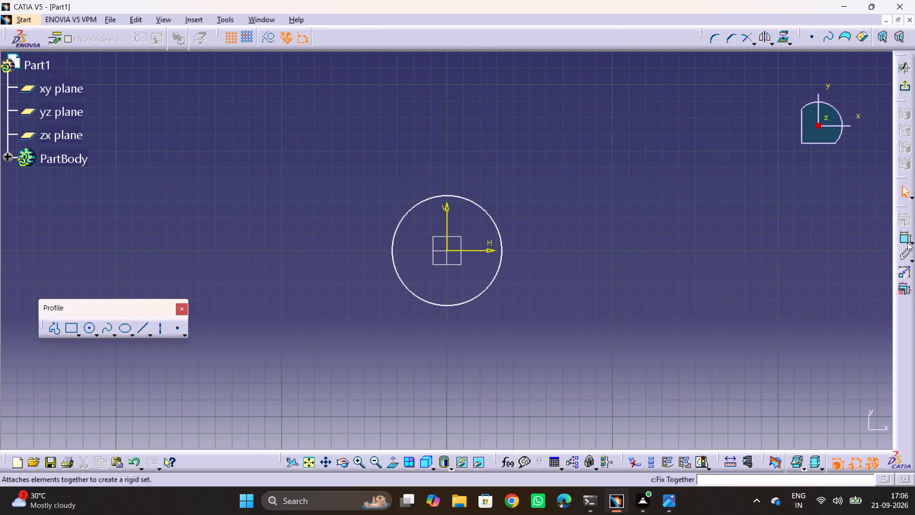
Dimension the circle as a radius of 37.5 mm and exit the sketch.
left_click_drag(907, 242, 889, 243)
left_click(465, 301)
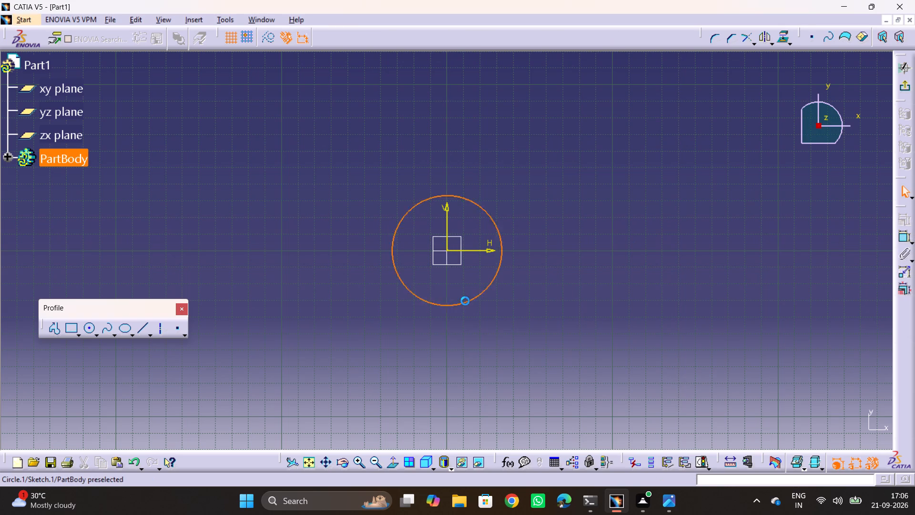
left_click(526, 306)
left_click(906, 242)
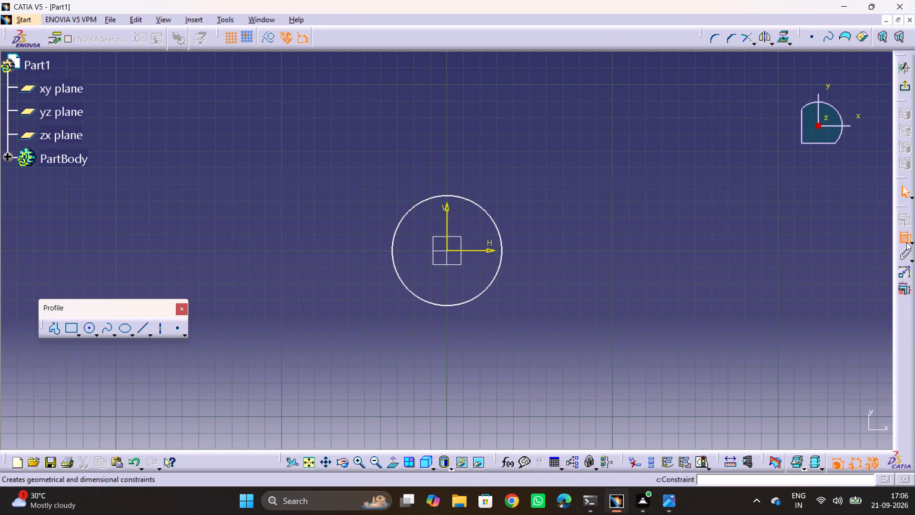
left_click(474, 298)
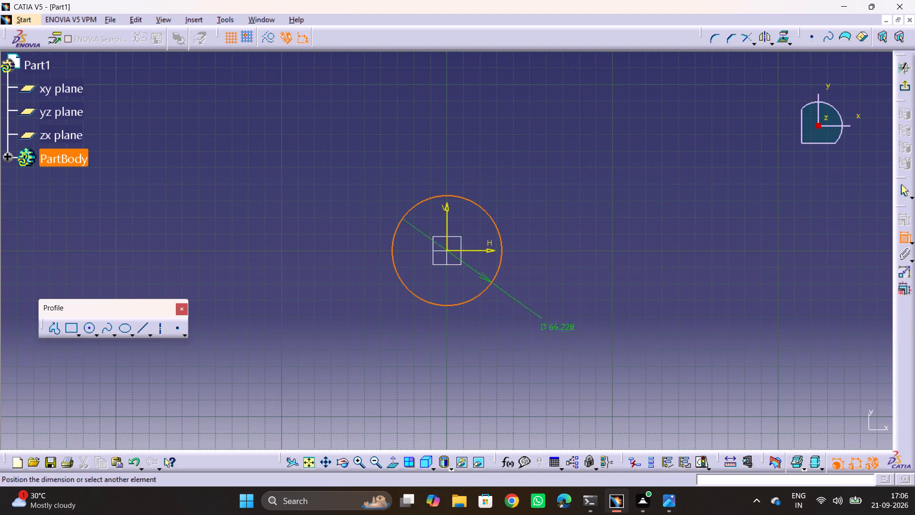
left_click(522, 294)
double_click(525, 291)
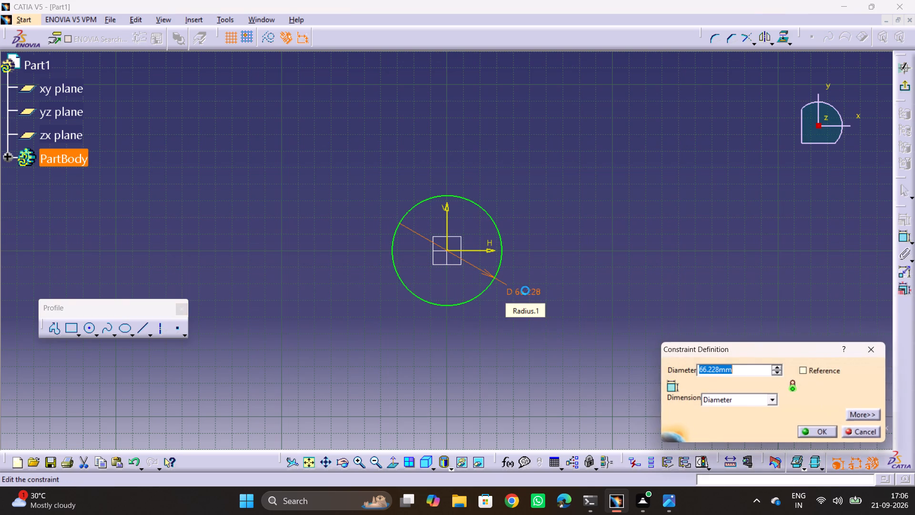
key("alt+Tab")
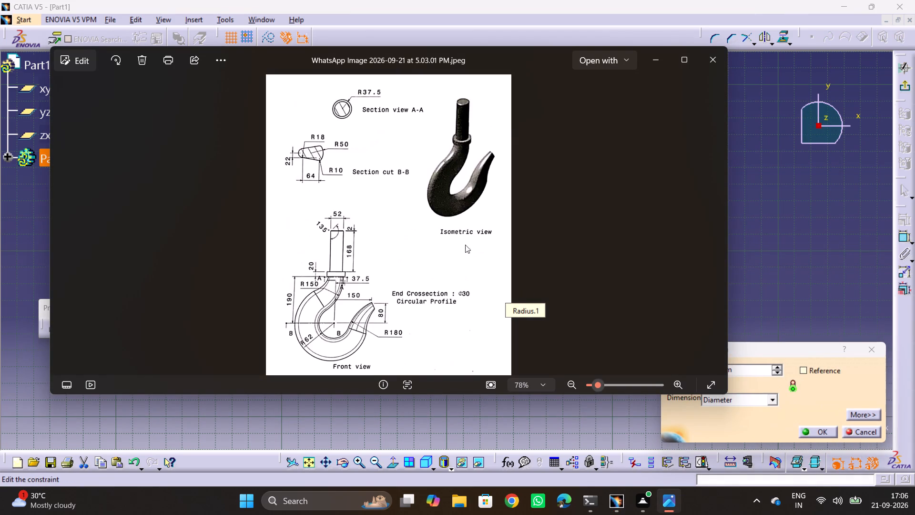
key("alt+Tab")
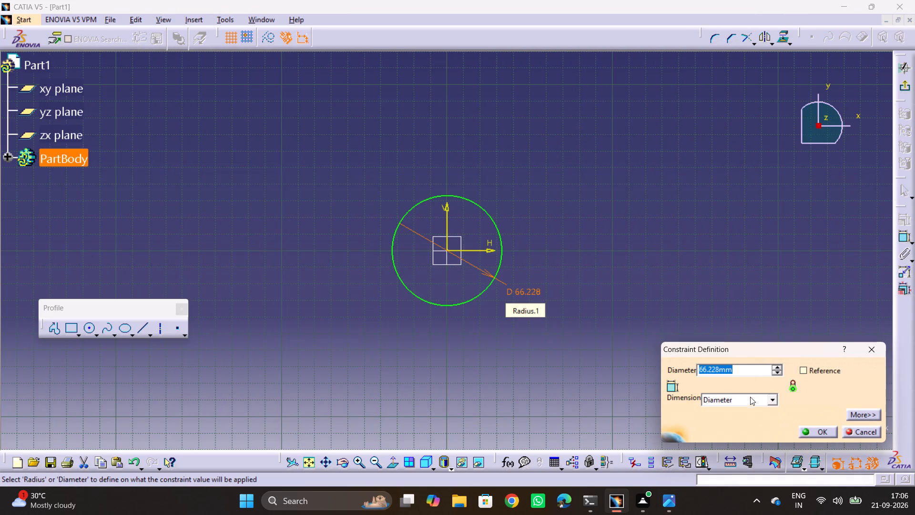
left_click(773, 402)
left_click(735, 409)
double_click(742, 369)
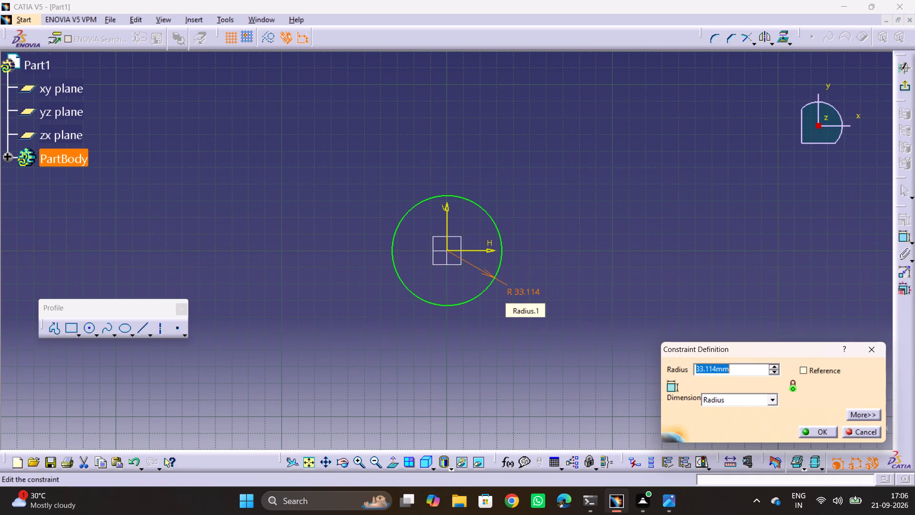
type("37.5")
key("Return")
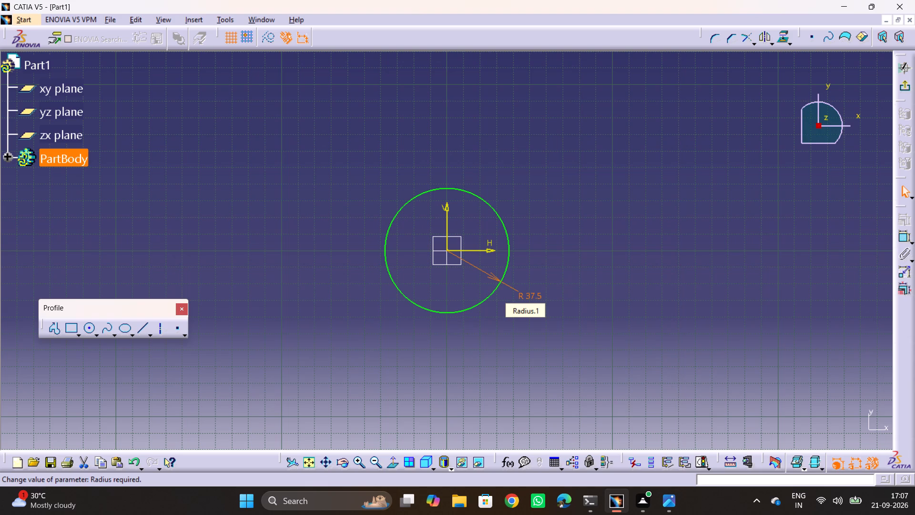
left_click(642, 256)
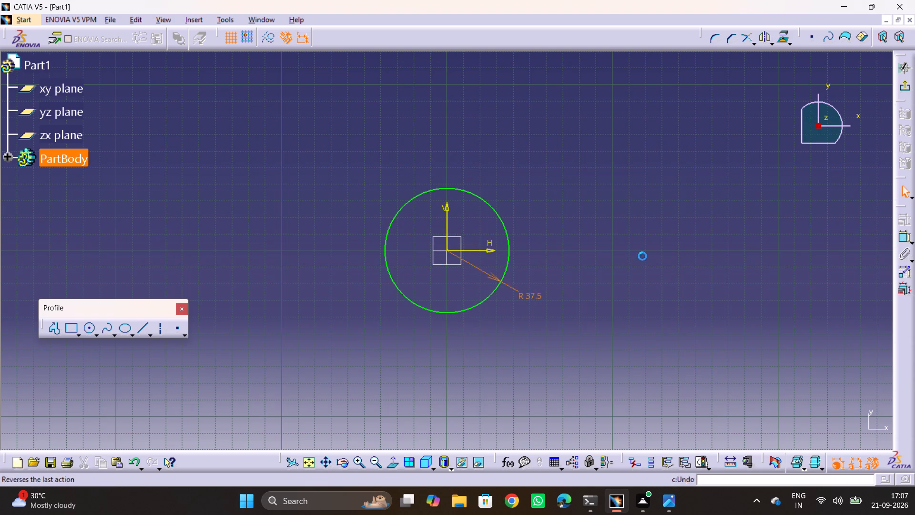
left_click(908, 84)
left_click(312, 284)
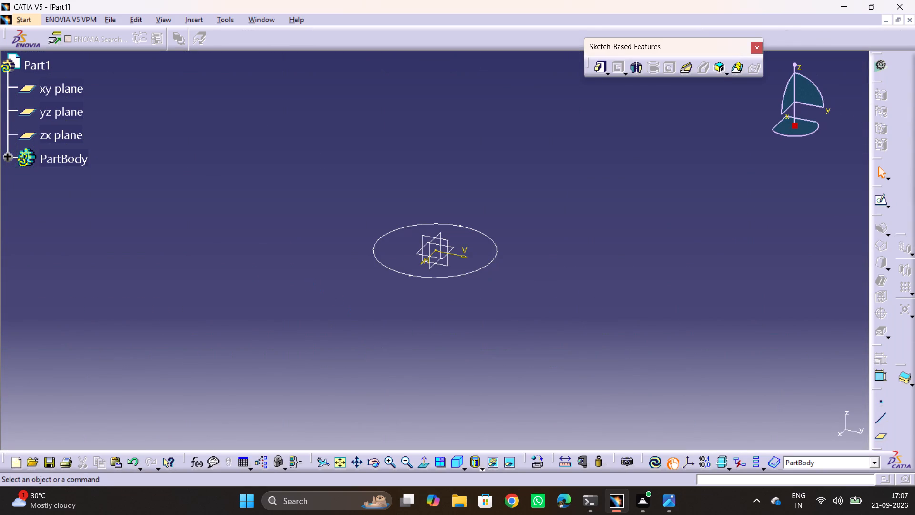
On the yz plane, sketch a circle of about 30 mm radius centred on the vertical axis about 102 mm below the origin.
middle_click_drag(498, 291, 497, 233, "ctrl")
middle_click_drag(608, 244, 607, 321, "ctrl")
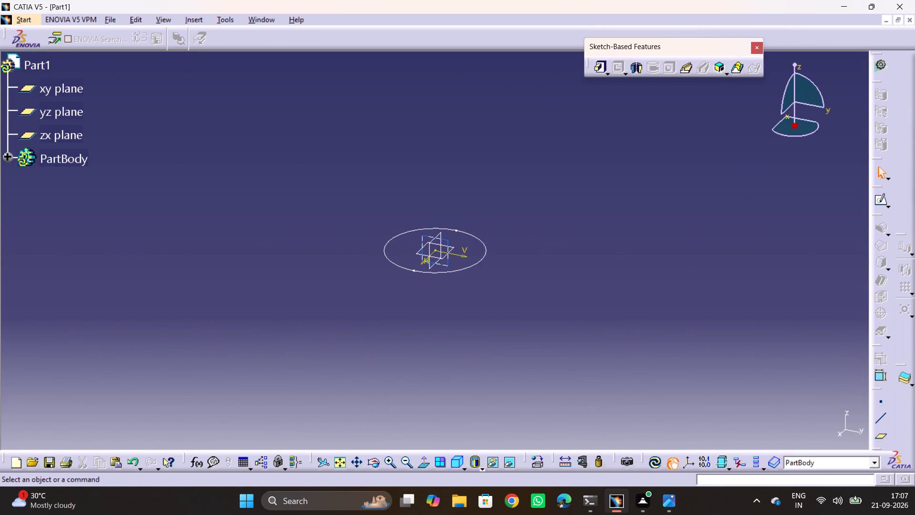
left_click(446, 266)
left_click(882, 201)
left_click(614, 280)
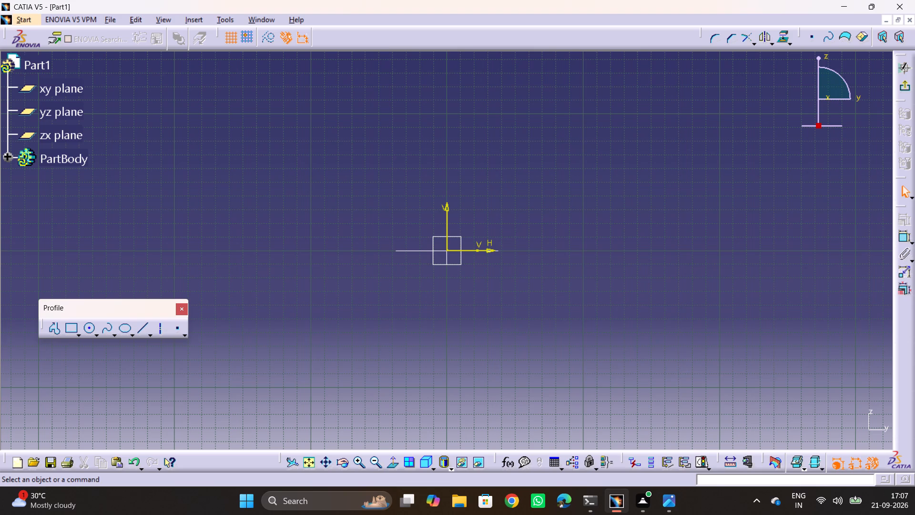
middle_click_drag(431, 290, 449, 229, "ctrl")
middle_click_drag(488, 330, 482, 202)
middle_click_drag(491, 204, 492, 204, "ctrl")
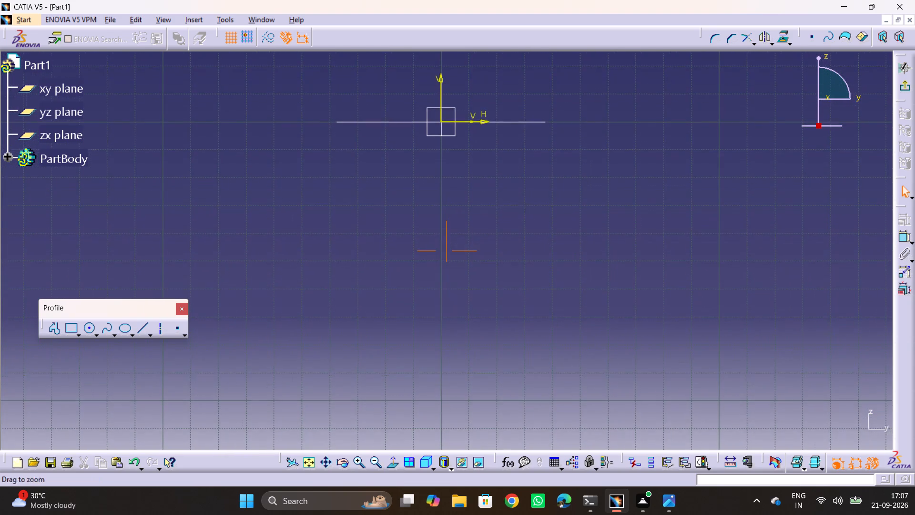
middle_click_drag(492, 204, 501, 238, "ctrl")
middle_click_drag(574, 237, 554, 252)
key("alt+Tab")
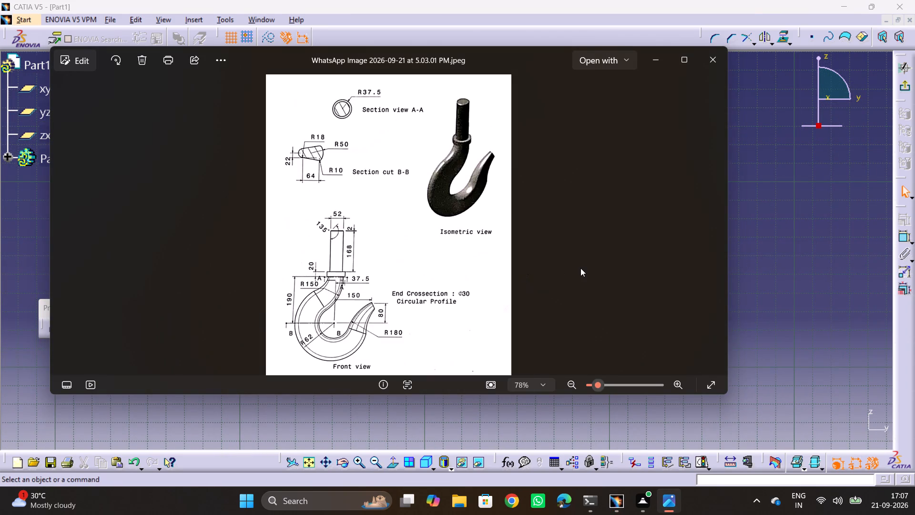
key("alt+Tab")
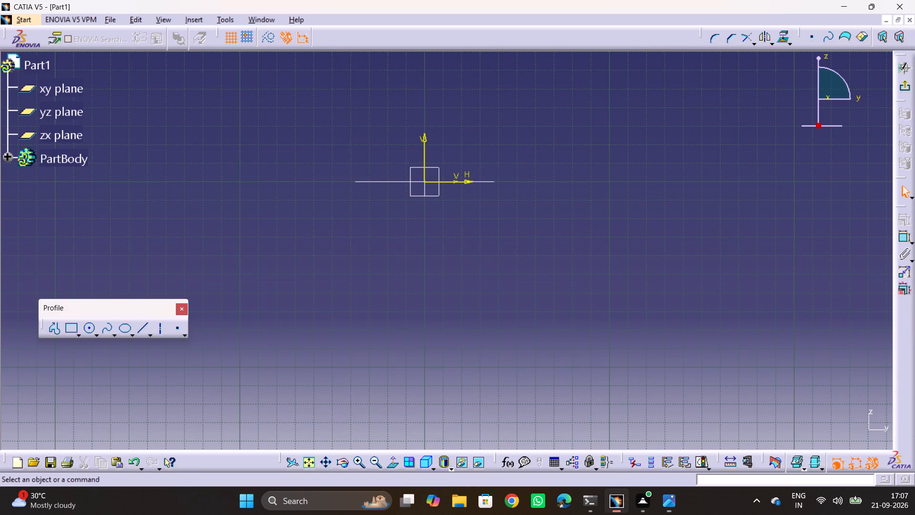
left_click(91, 335)
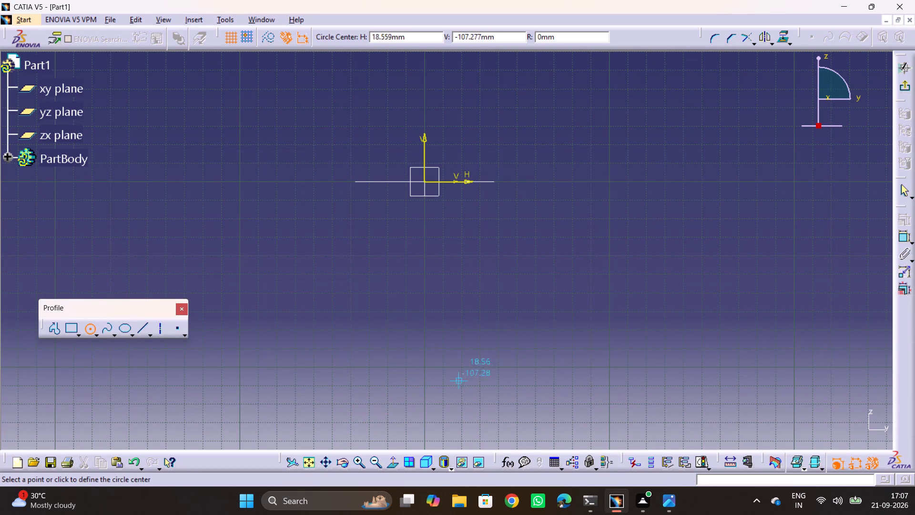
left_click(424, 371)
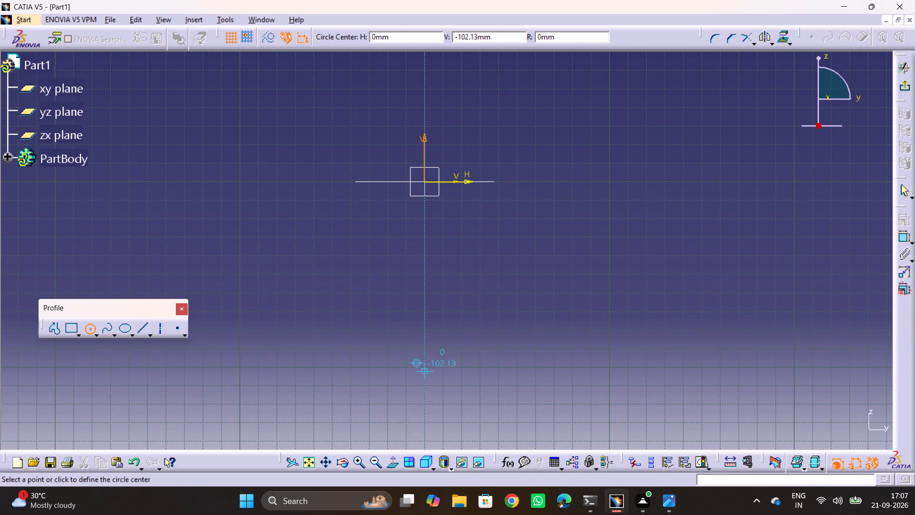
left_click(467, 334)
middle_click_drag(520, 338, 535, 284)
Dimension the new circle with a radius of 62 mm, following the hook drawing.
key("alt+Tab")
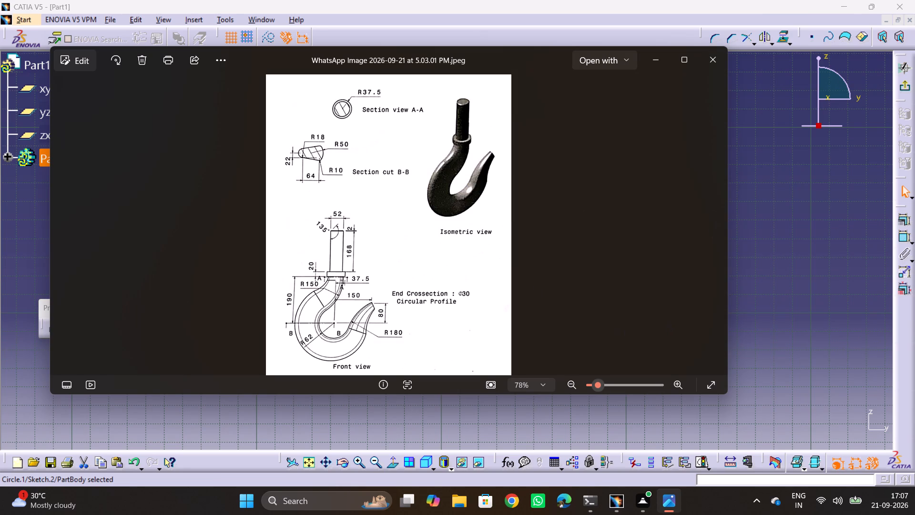
key("alt+Tab")
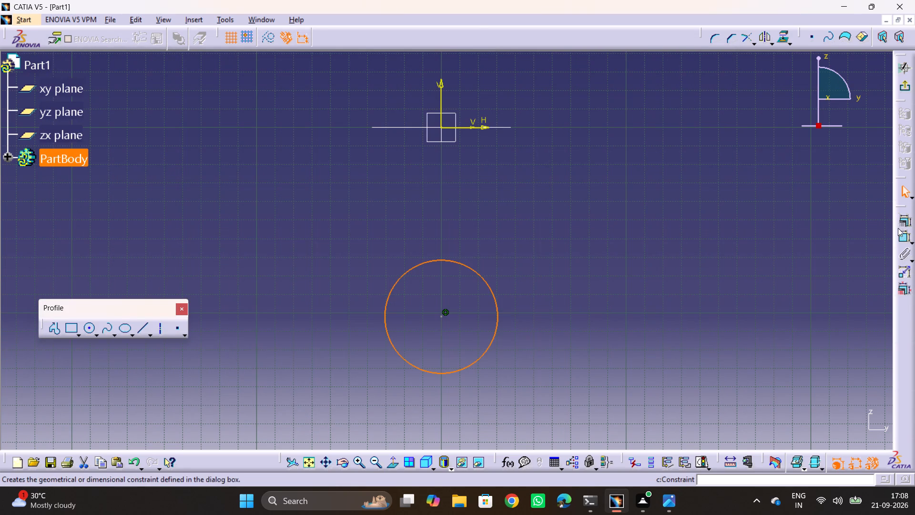
left_click(902, 236)
left_click(457, 348)
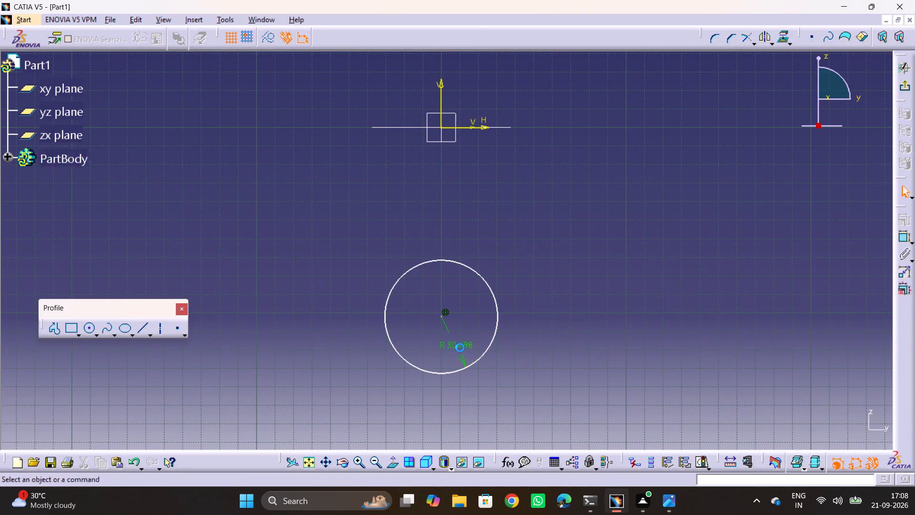
double_click(460, 348)
type("62")
key("Return")
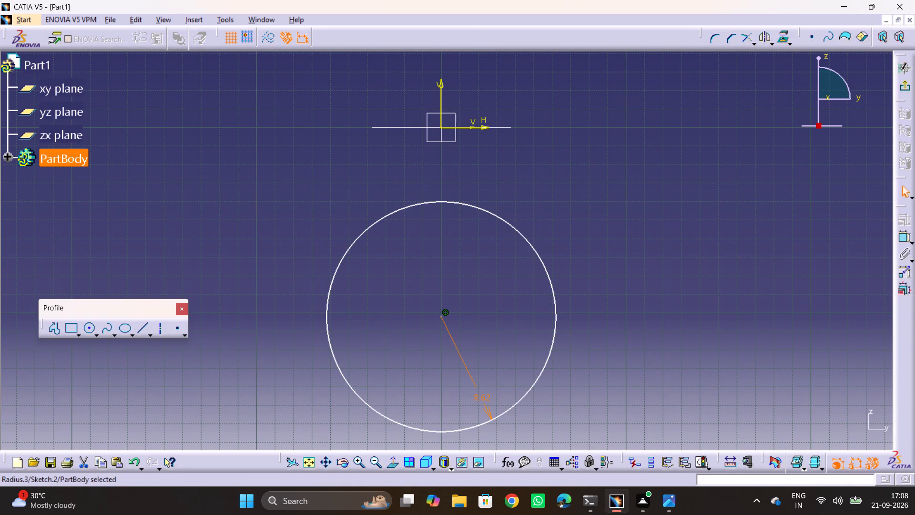
left_click(673, 283)
Dimension the 62 mm radius circle's centre 190 mm below the horizontal axis, following the hook drawing.
key("alt+Tab")
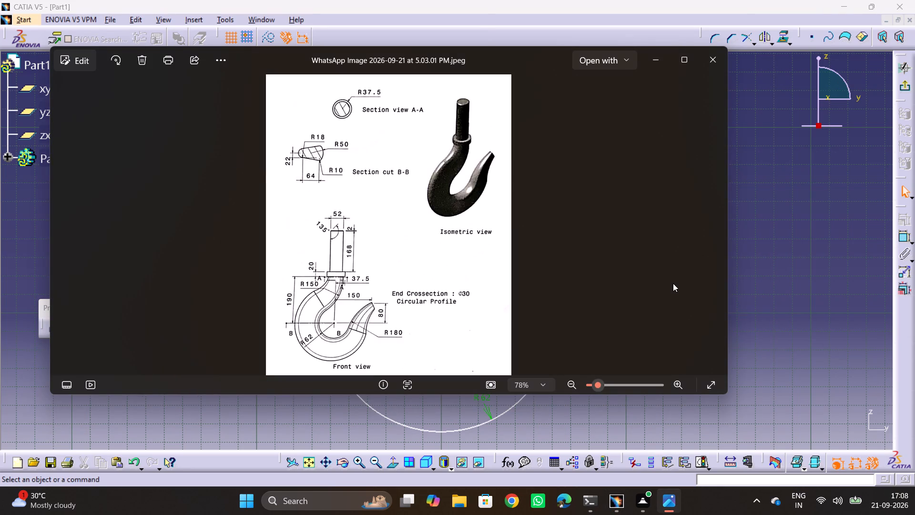
key("alt+Tab")
left_click(904, 242)
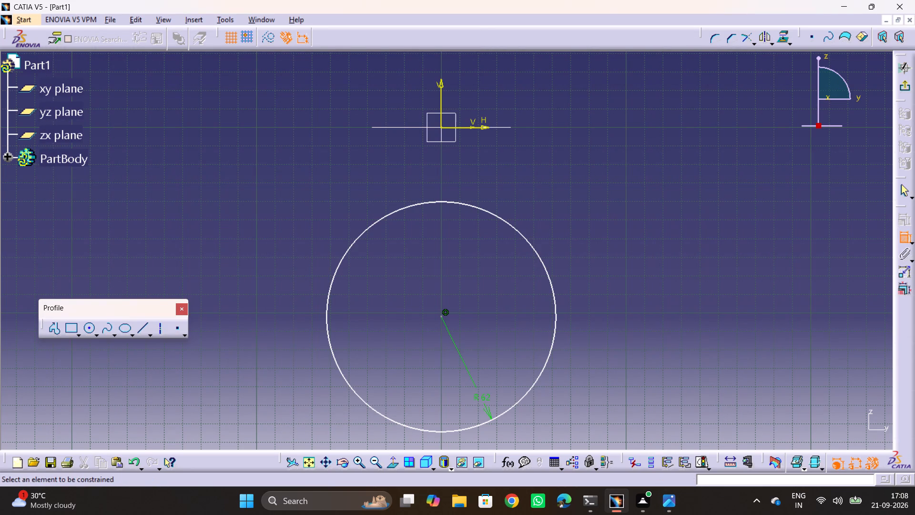
left_click(440, 317)
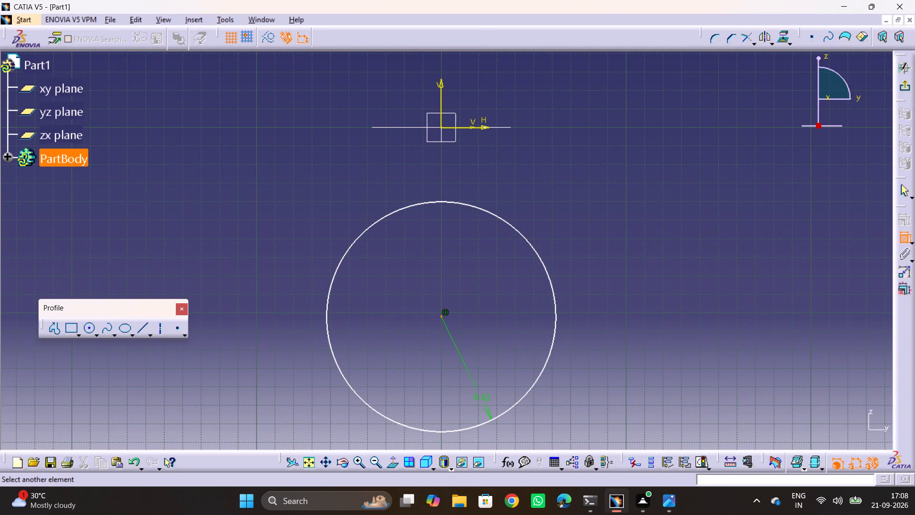
left_click(451, 128)
left_click(690, 217)
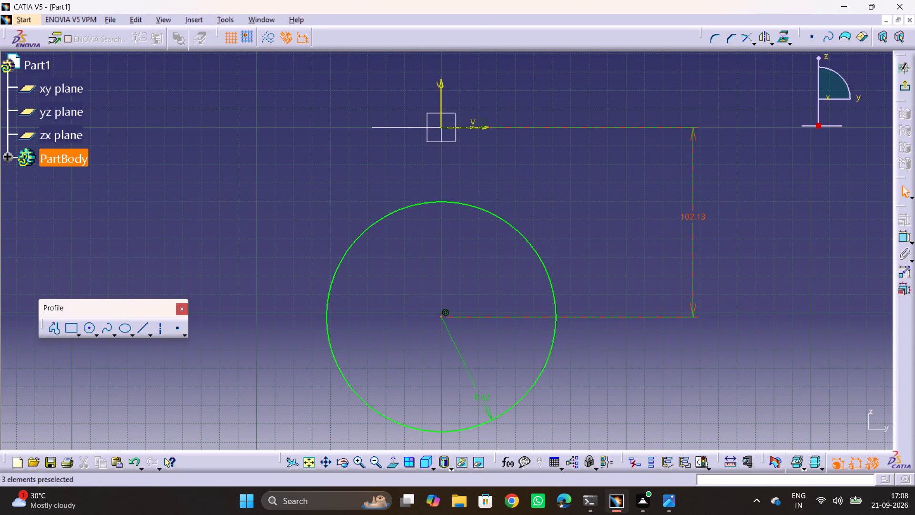
double_click(693, 217)
type("190")
key("Return")
left_click(497, 277)
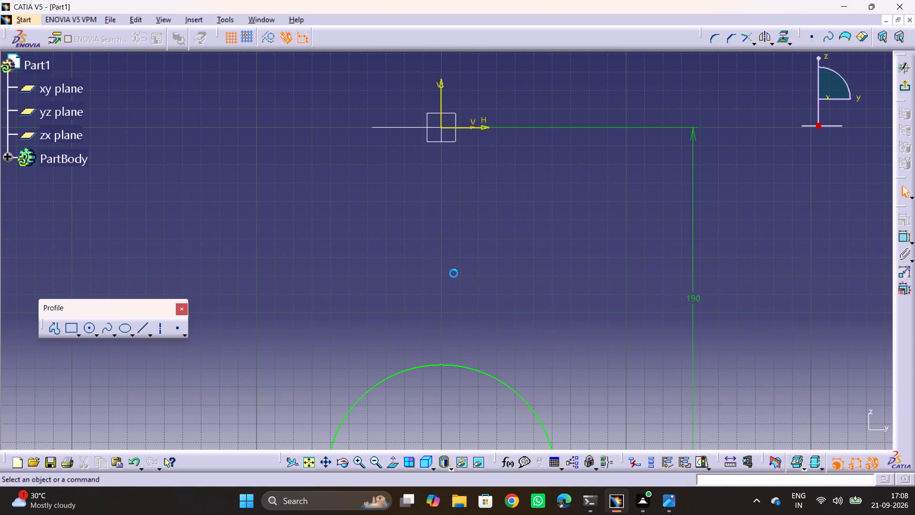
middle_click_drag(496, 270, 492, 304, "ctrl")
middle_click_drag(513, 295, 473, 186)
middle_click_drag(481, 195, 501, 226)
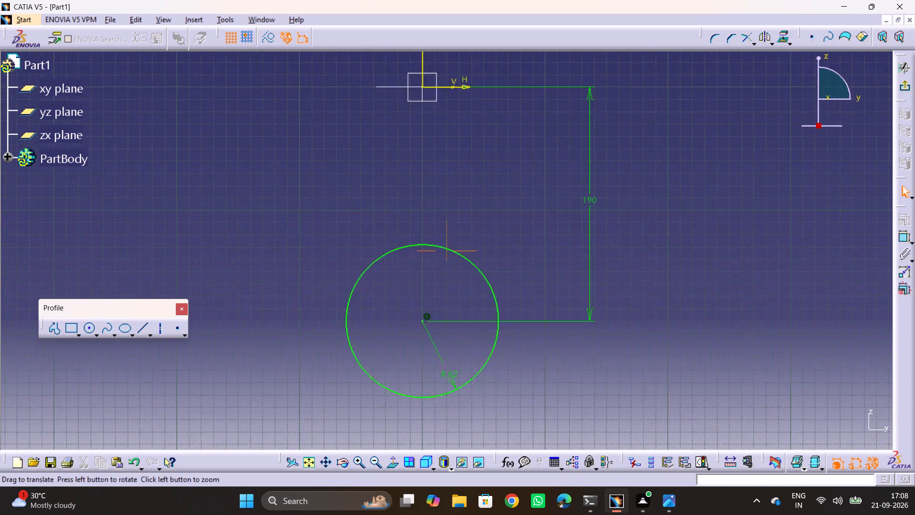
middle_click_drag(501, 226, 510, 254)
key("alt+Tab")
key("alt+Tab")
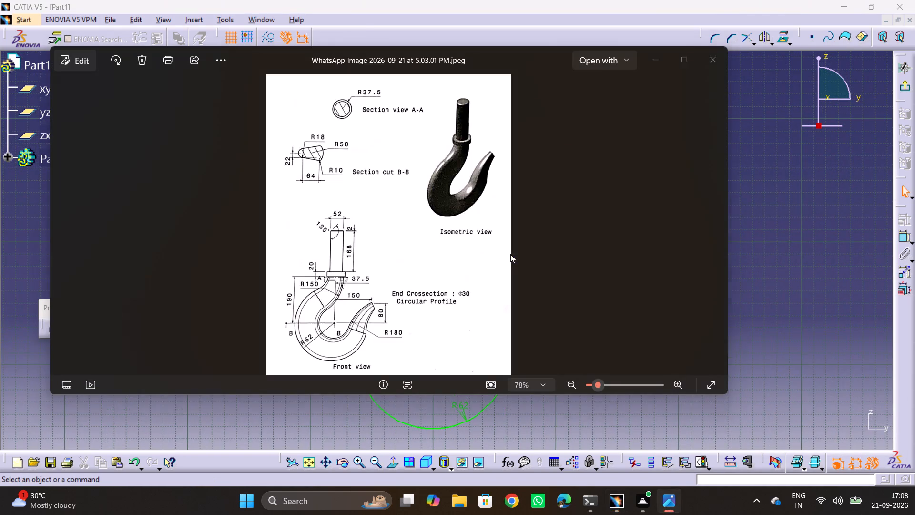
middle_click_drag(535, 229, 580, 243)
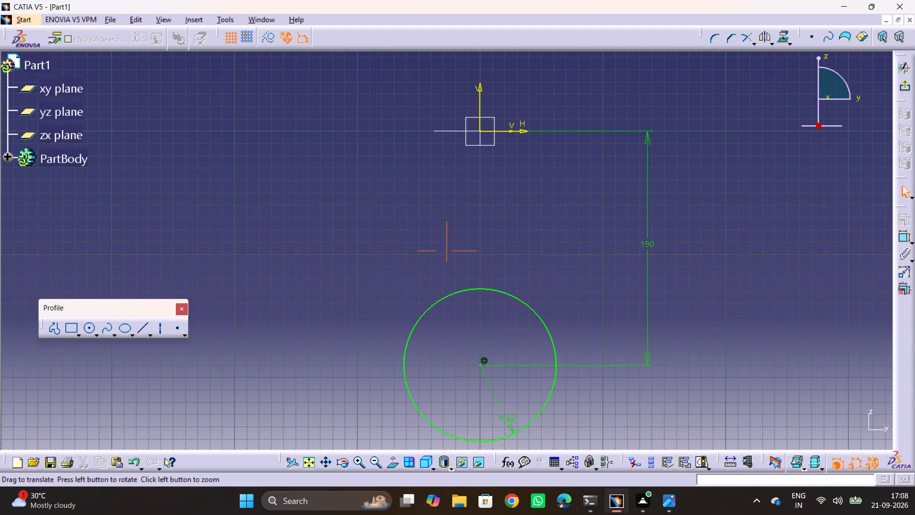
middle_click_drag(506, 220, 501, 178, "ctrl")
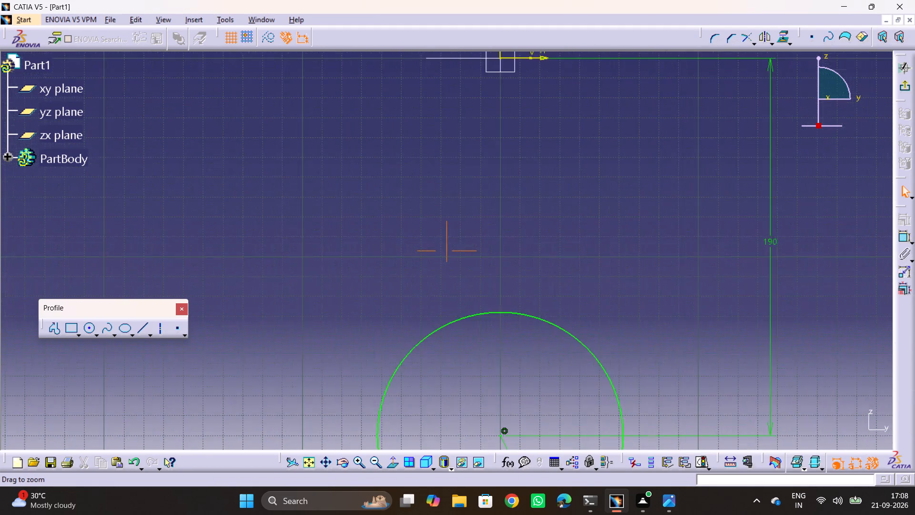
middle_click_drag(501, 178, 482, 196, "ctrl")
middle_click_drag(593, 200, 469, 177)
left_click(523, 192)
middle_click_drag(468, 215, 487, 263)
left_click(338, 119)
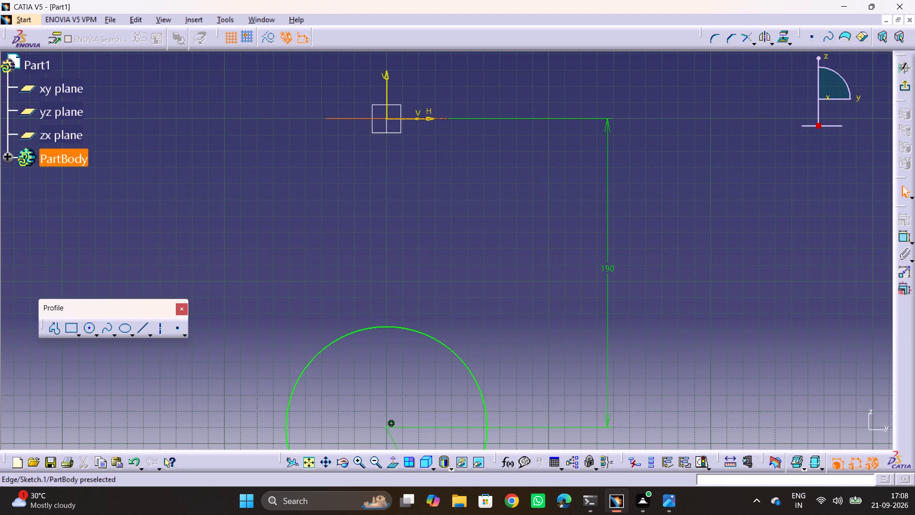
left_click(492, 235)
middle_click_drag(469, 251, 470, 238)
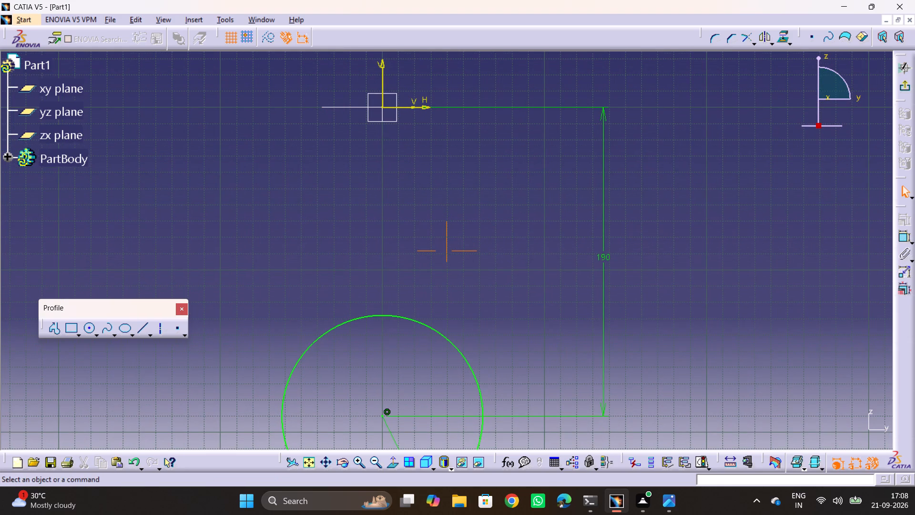
Sketch a three-point arc from above the circle's upper left, crossing the horizontal axis about 41 mm from the origin and ending about 11 mm above it.
left_click(98, 335)
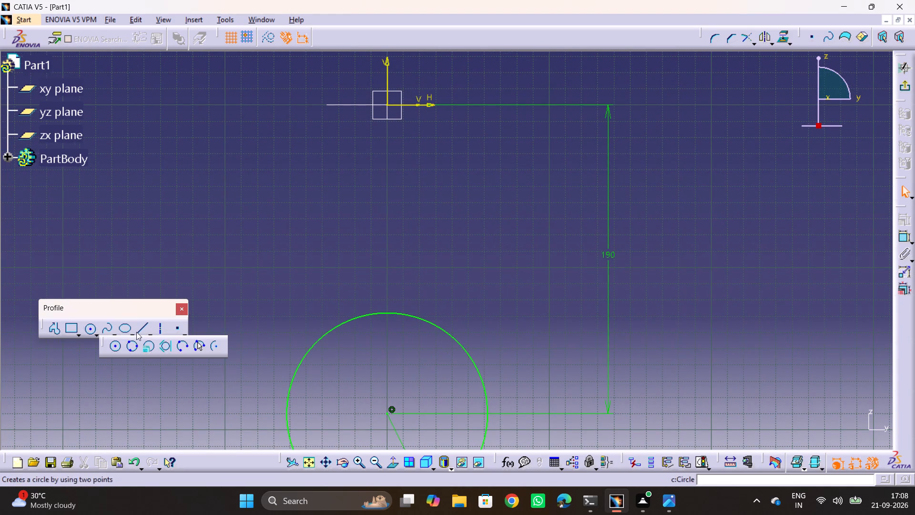
left_click(181, 349)
left_click(309, 300)
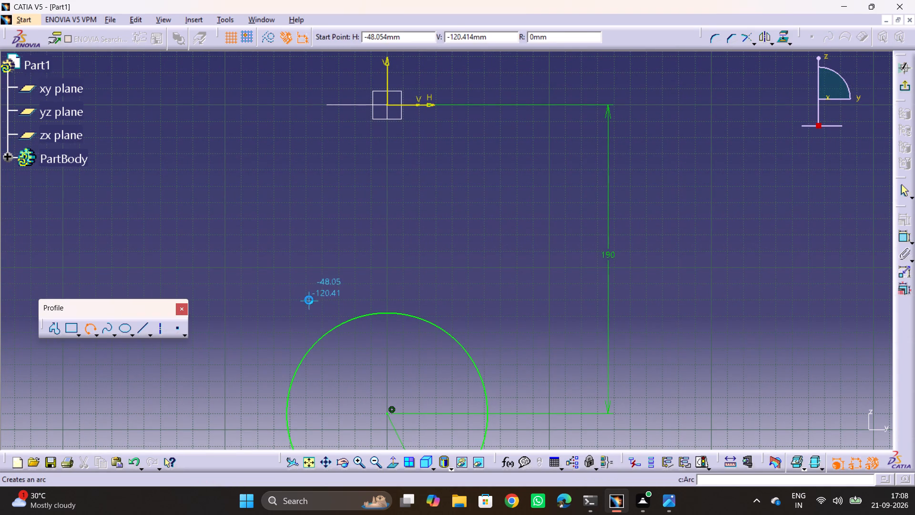
left_click(452, 105)
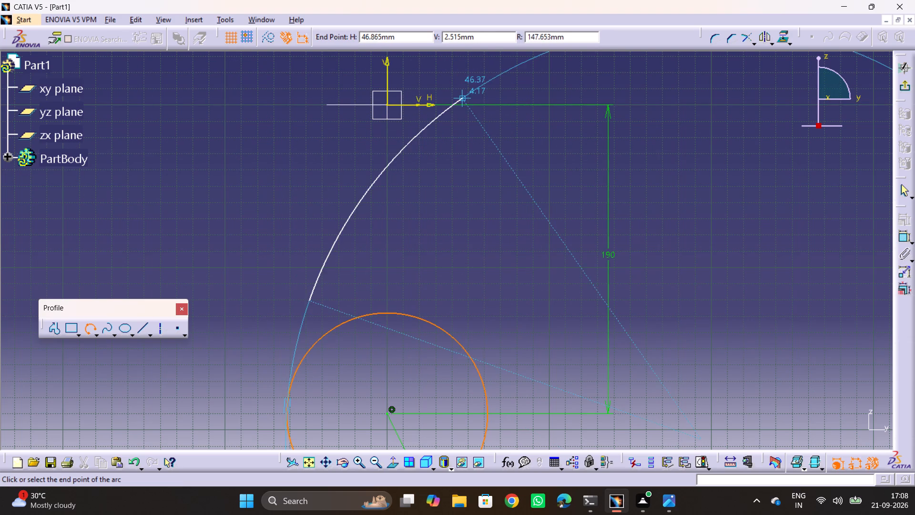
left_click(457, 86)
left_click_drag(496, 169, 490, 170)
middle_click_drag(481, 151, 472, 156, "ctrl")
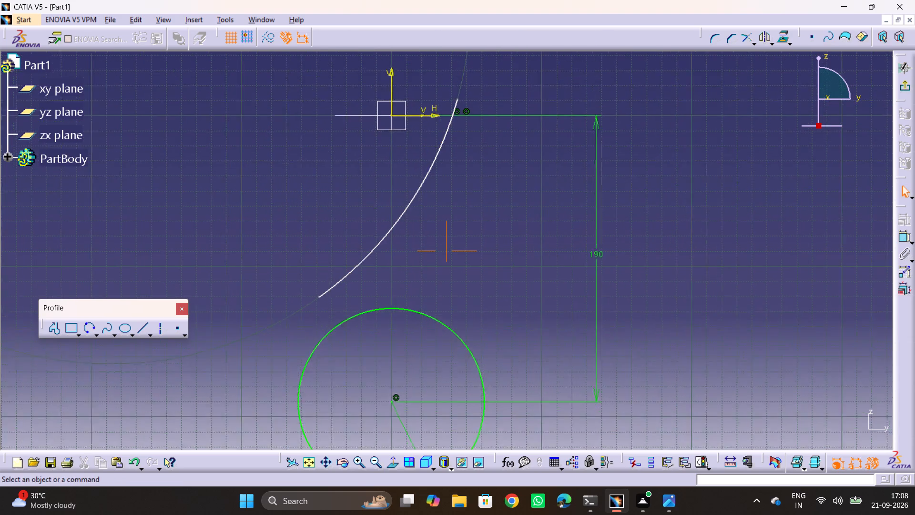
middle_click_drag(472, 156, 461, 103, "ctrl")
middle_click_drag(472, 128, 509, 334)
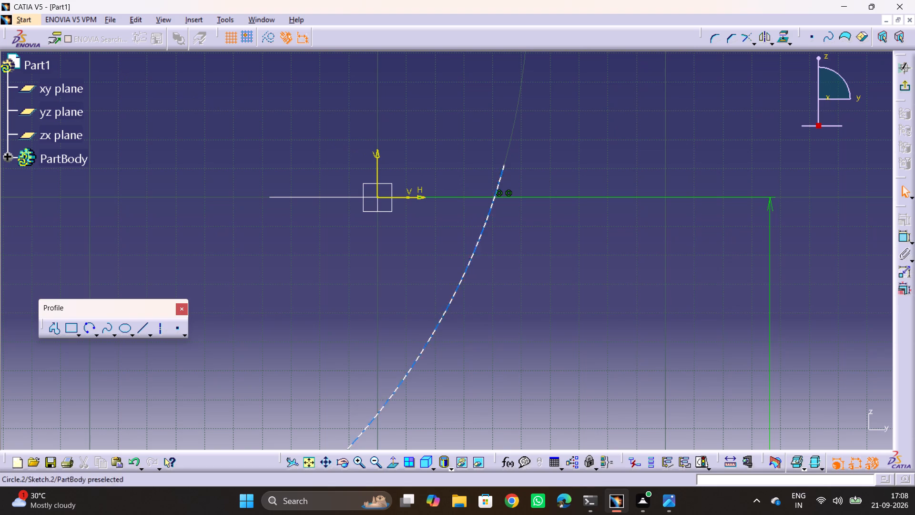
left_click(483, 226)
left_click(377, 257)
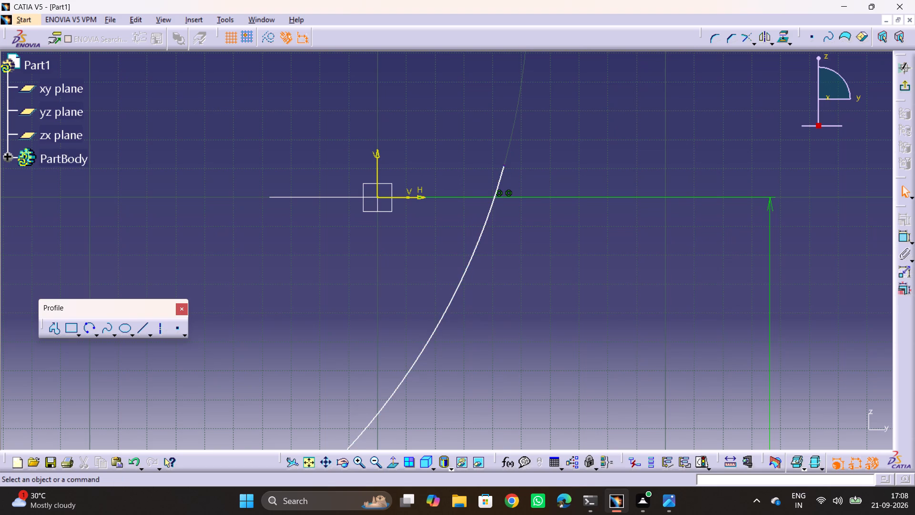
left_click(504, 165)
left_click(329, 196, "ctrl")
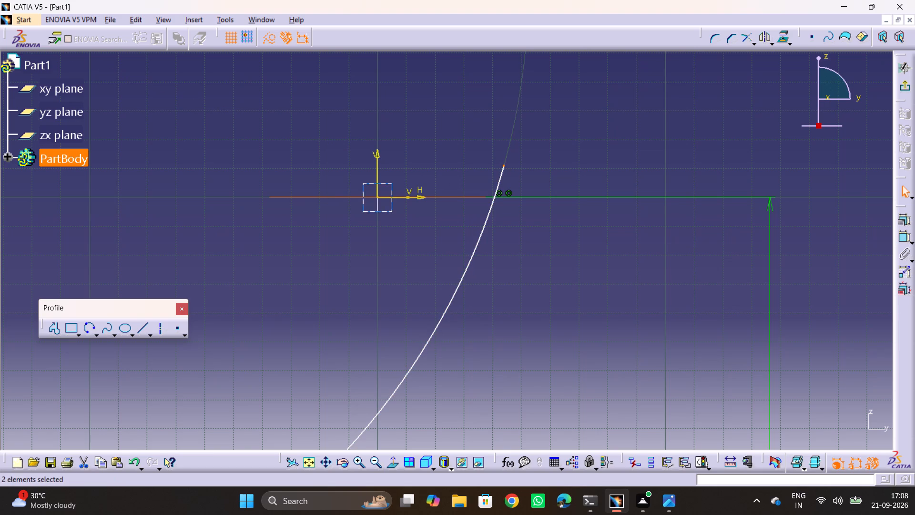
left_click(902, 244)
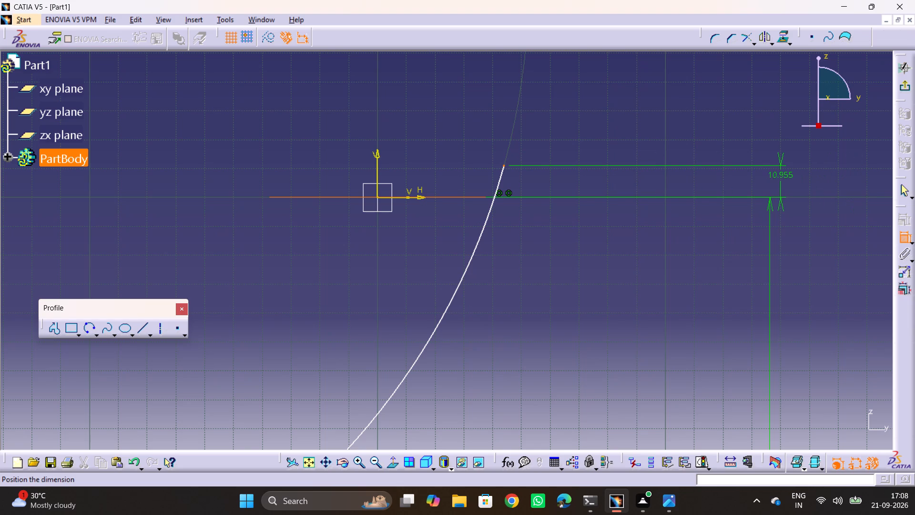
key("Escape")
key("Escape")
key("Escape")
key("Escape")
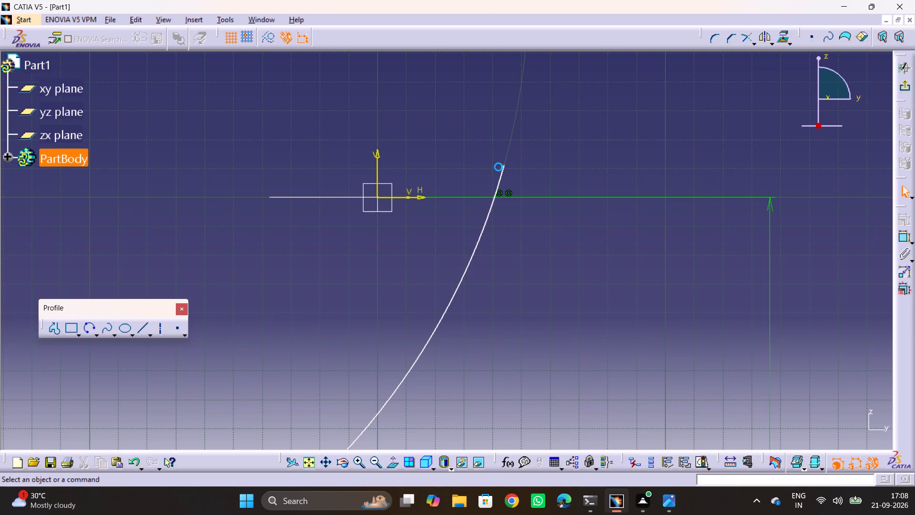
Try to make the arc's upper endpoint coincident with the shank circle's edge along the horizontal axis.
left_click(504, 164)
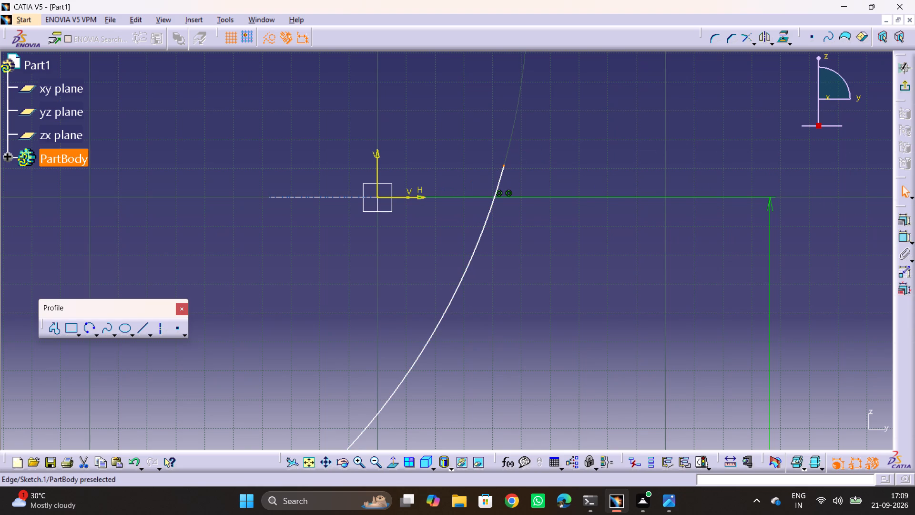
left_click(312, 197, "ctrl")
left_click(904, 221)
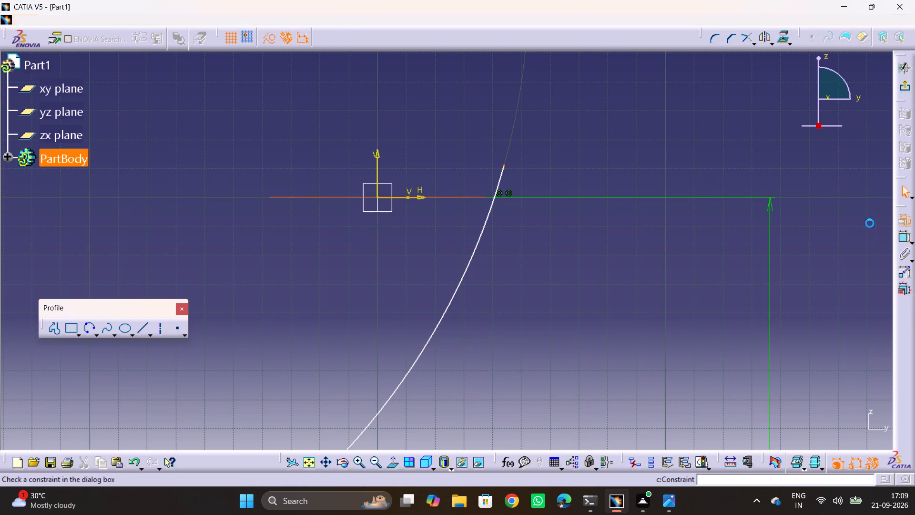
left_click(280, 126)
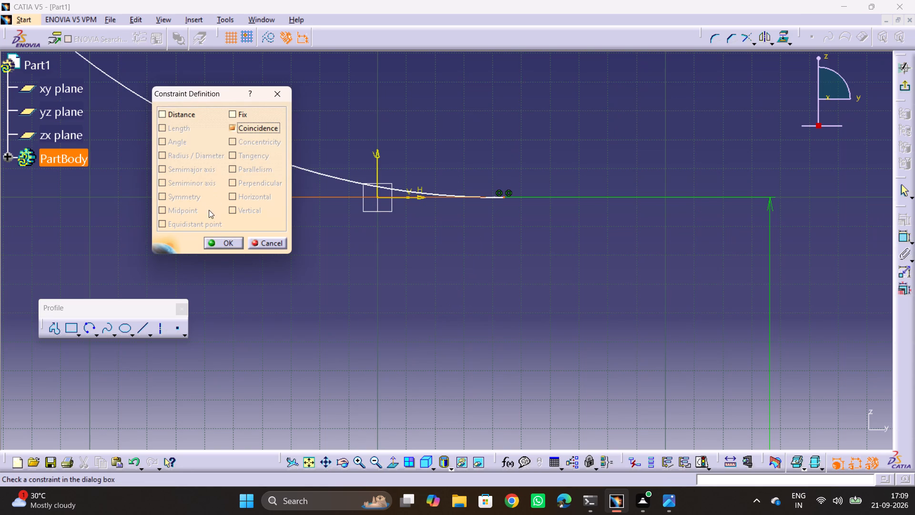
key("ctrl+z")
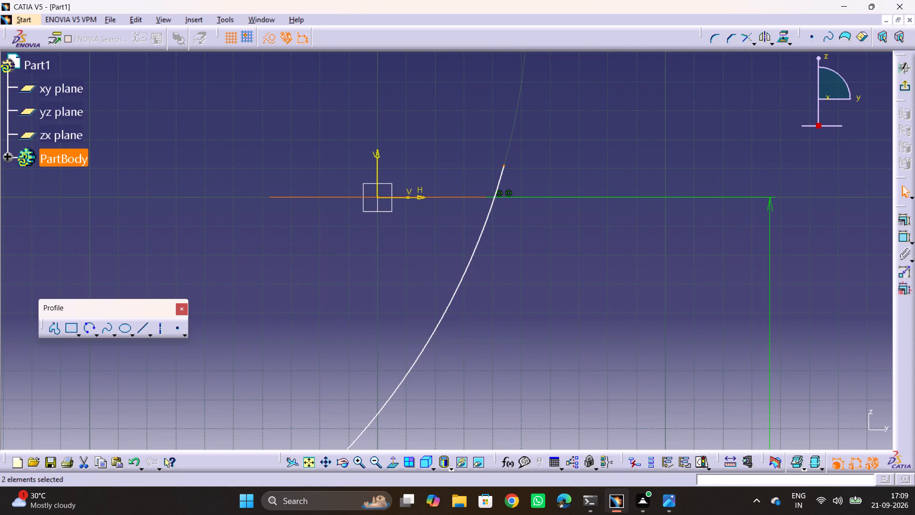
Dimension the vertical offset between the arc's upper endpoint and the shank circle's edge.
left_click(905, 242)
left_click(599, 178)
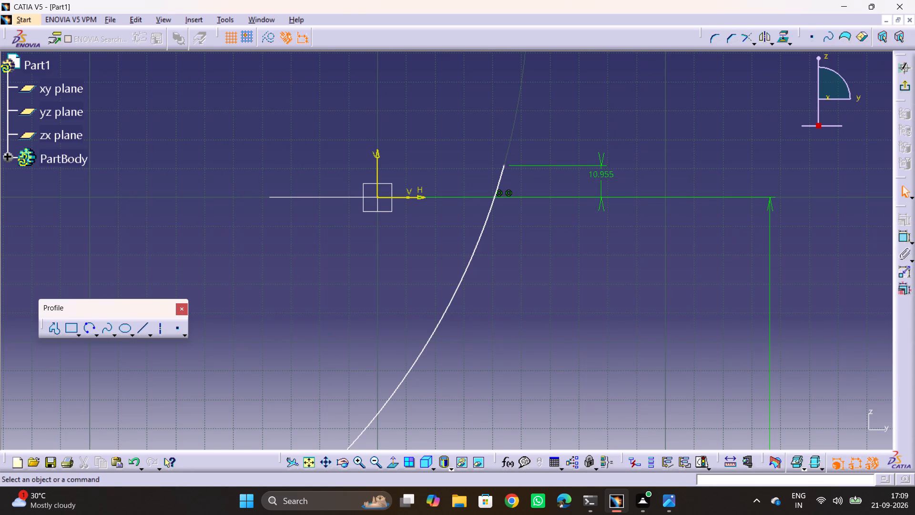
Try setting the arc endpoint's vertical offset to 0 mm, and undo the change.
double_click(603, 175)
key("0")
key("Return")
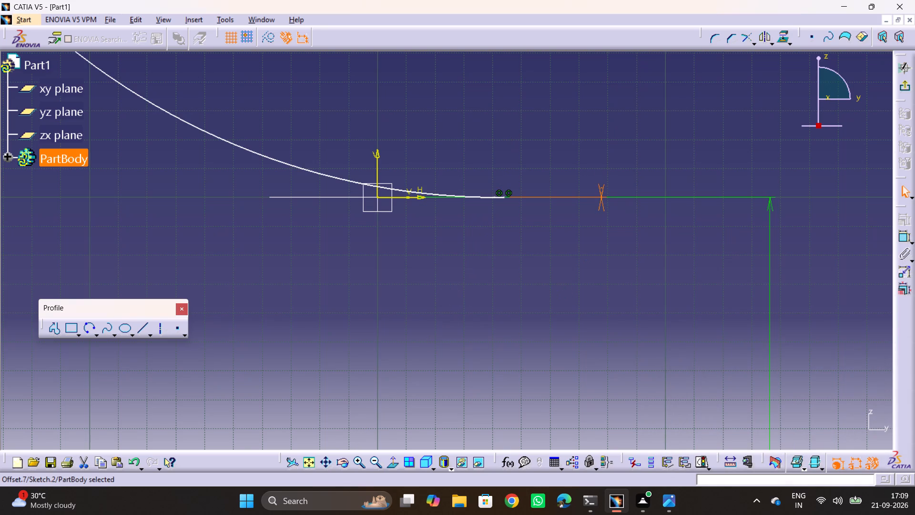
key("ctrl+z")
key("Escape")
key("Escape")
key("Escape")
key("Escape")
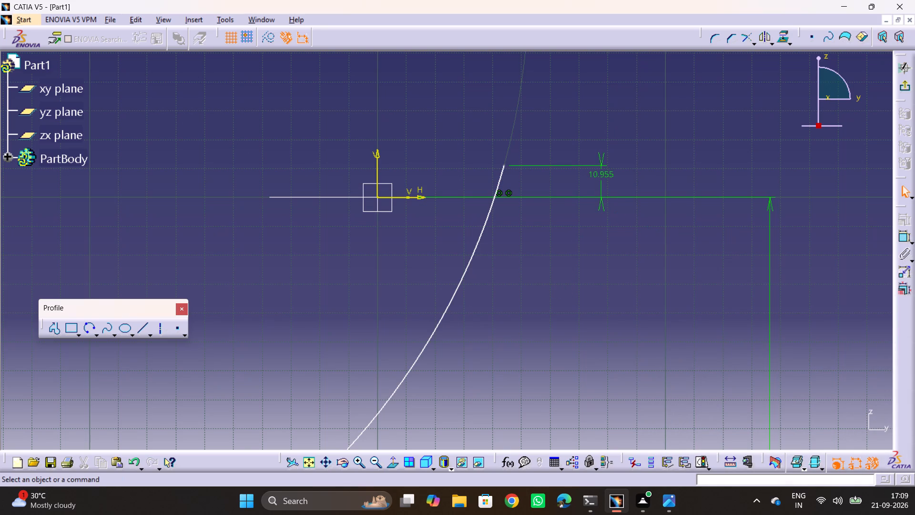
Delete the two coincidence constraints where the arc crosses the horizontal axis.
left_click(509, 191)
key("Delete")
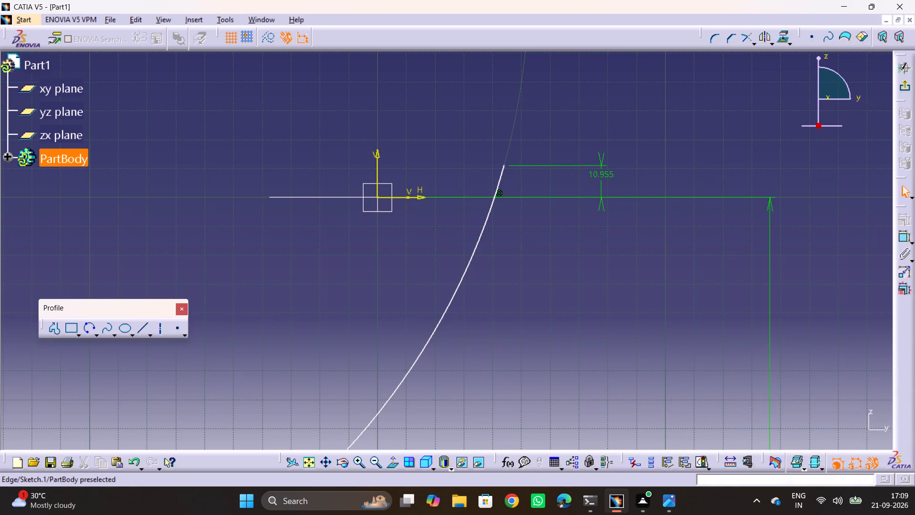
left_click(502, 193)
key("Delete")
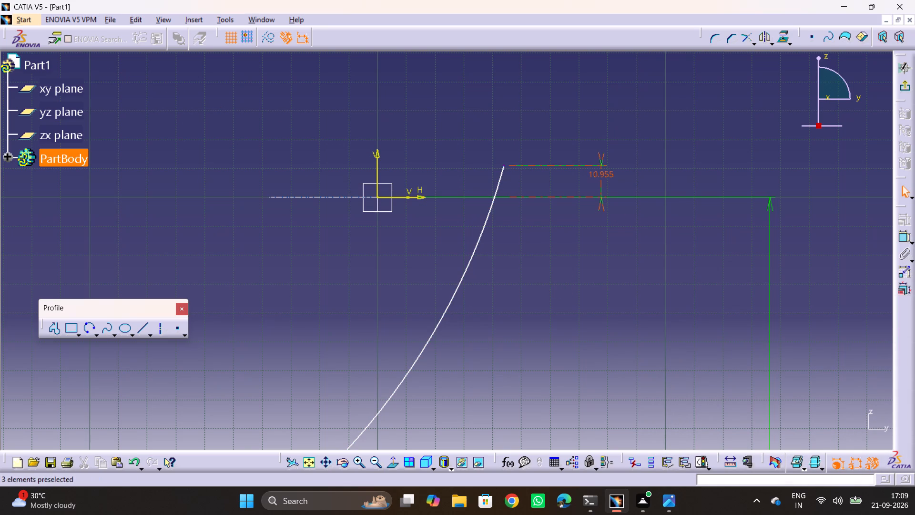
Set the vertical offset of the arc's upper endpoint to 0 mm.
double_click(608, 171)
key("0")
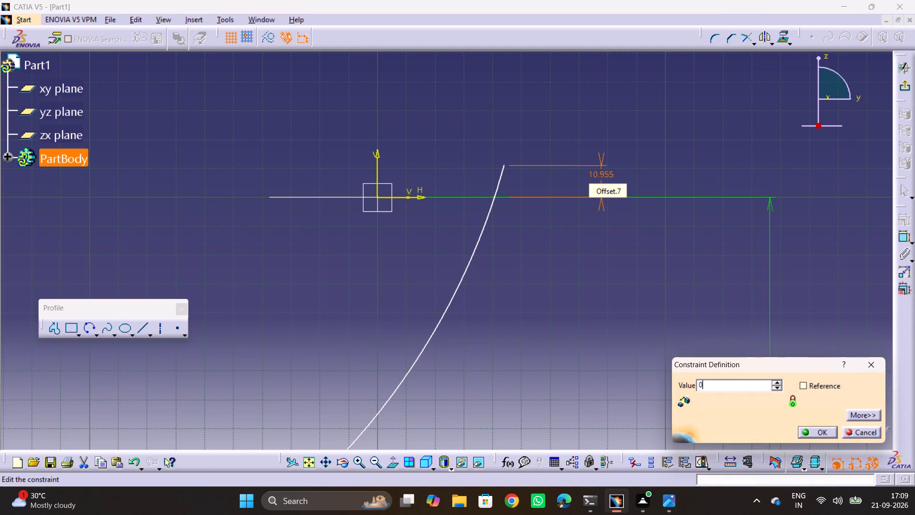
key("Return")
left_click(575, 256)
key("Escape")
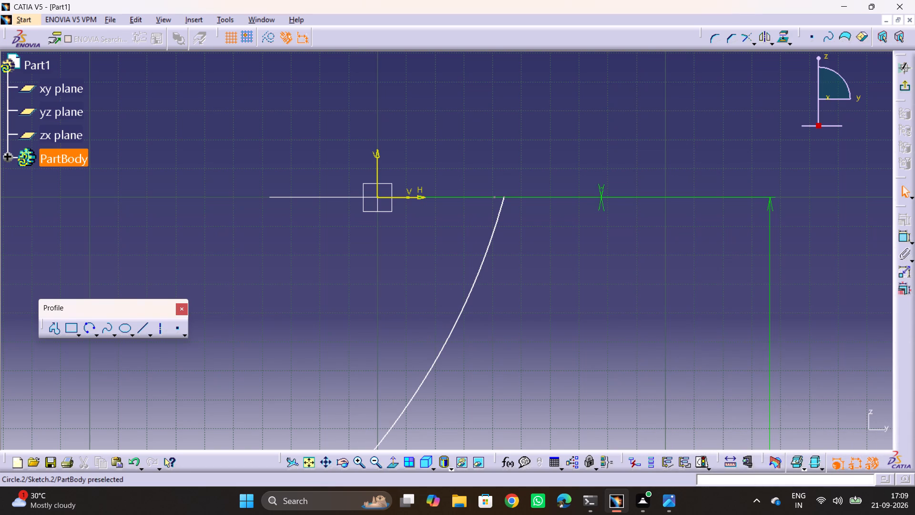
key("Escape")
Dimension the horizontal distance from the vertical axis to the neck arc's upper endpoint and set it to 37.5 mm.
left_click(910, 241)
left_click(889, 257)
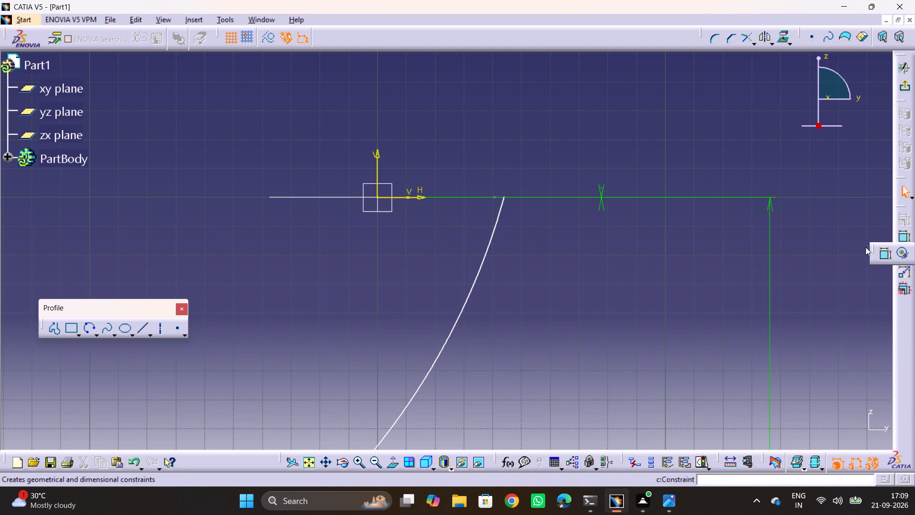
left_click(505, 197)
left_click(378, 171)
left_click(419, 163)
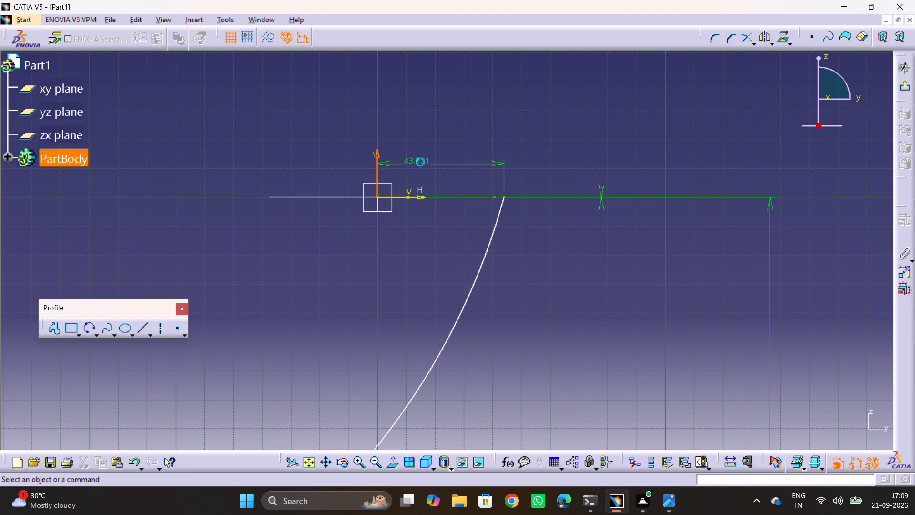
double_click(421, 162)
key("7")
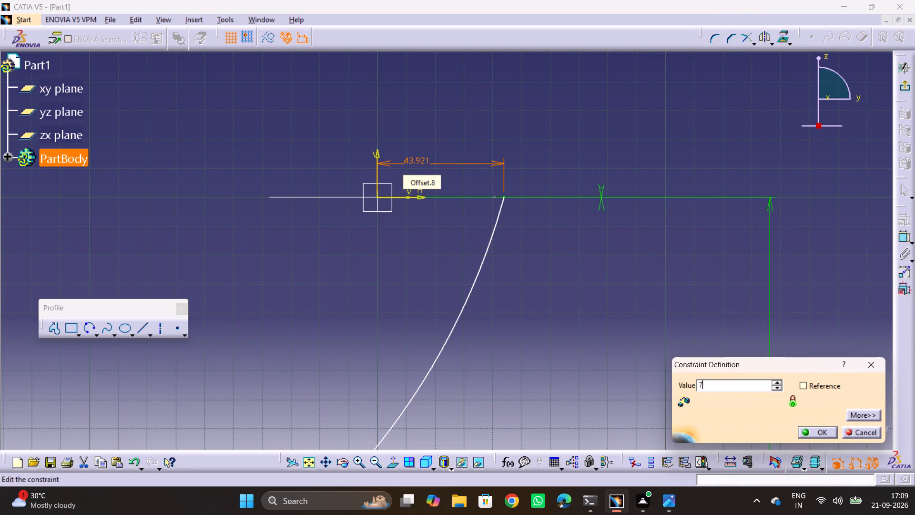
key("BackSpace")
type("37.5")
key("Return")
left_click(559, 248)
Apply a tangency constraint between the neck arc and the R62 circle.
middle_click_drag(517, 216, 515, 305, "ctrl")
scroll(506, 309, "up", 1)
middle_click_drag(506, 309, 502, 227)
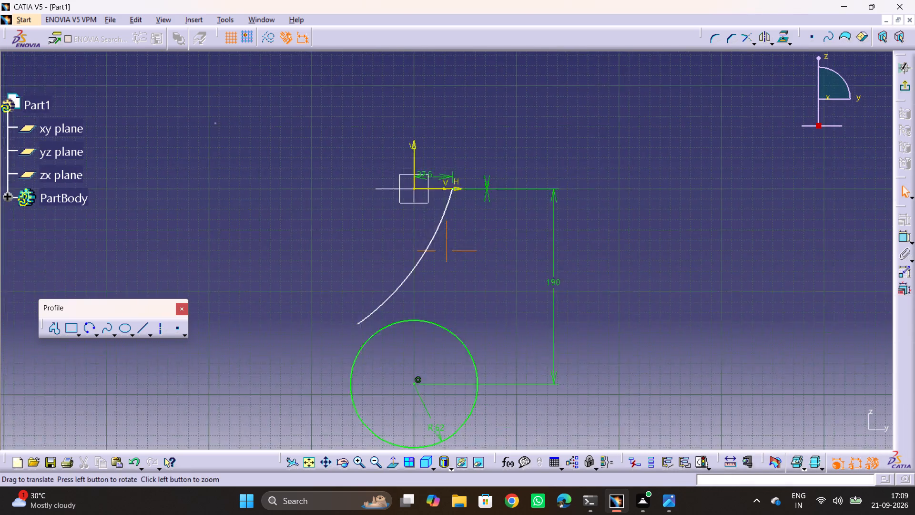
middle_click_drag(502, 227, 510, 181)
middle_click_drag(408, 212, 419, 162, "ctrl")
middle_click_drag(458, 192, 467, 214)
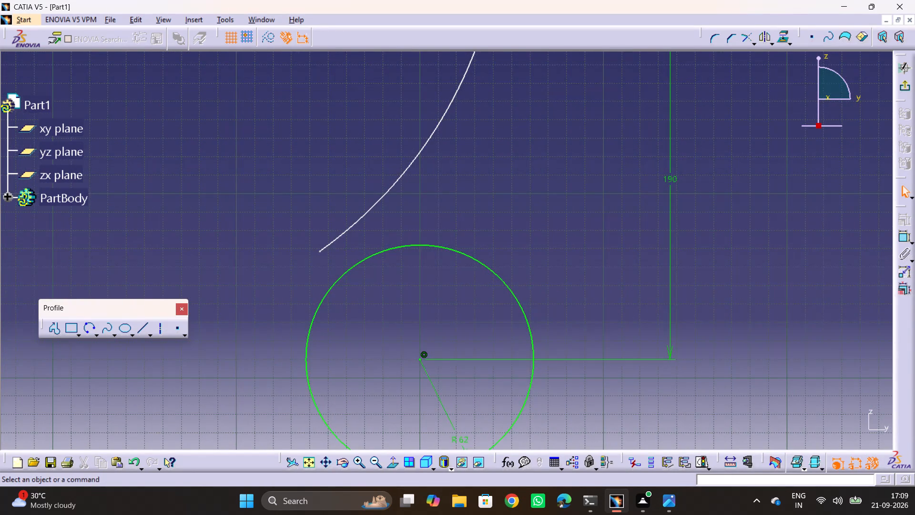
left_click(378, 206)
left_click(380, 192)
left_click(379, 196)
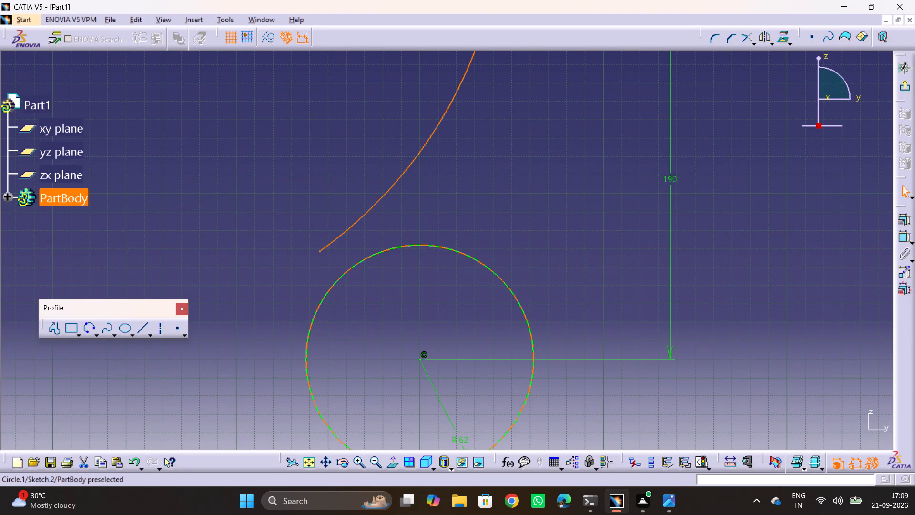
left_click(356, 263, "ctrl")
left_click(905, 224)
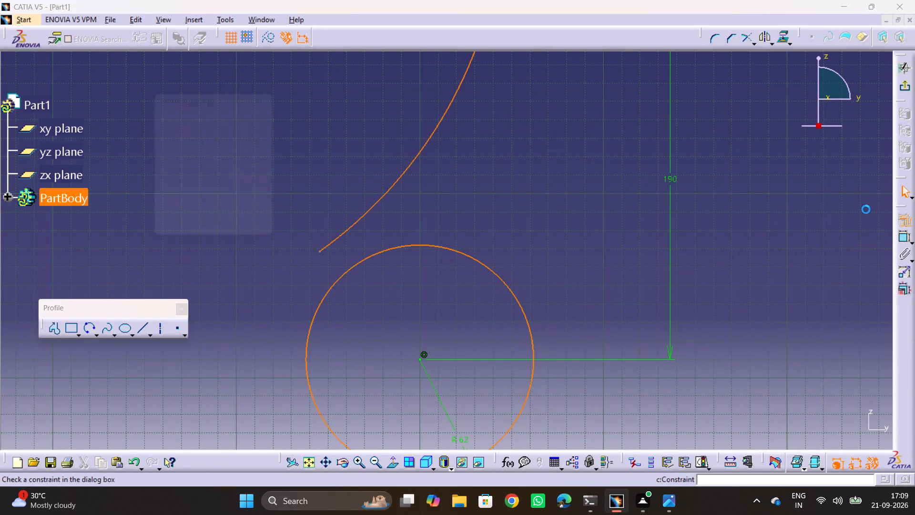
left_click(252, 159)
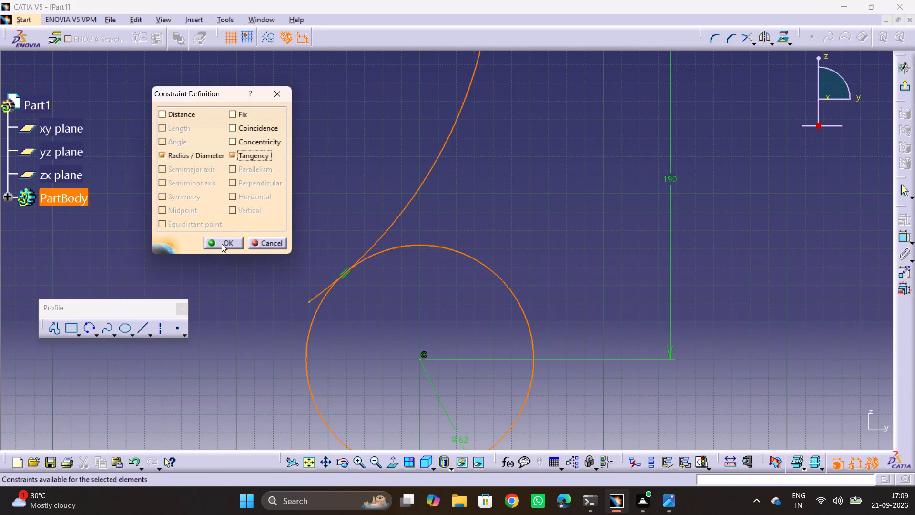
left_click(222, 244)
Make the neck arc's lower endpoint coincident with the R62 circle.
left_click(309, 301, "ctrl")
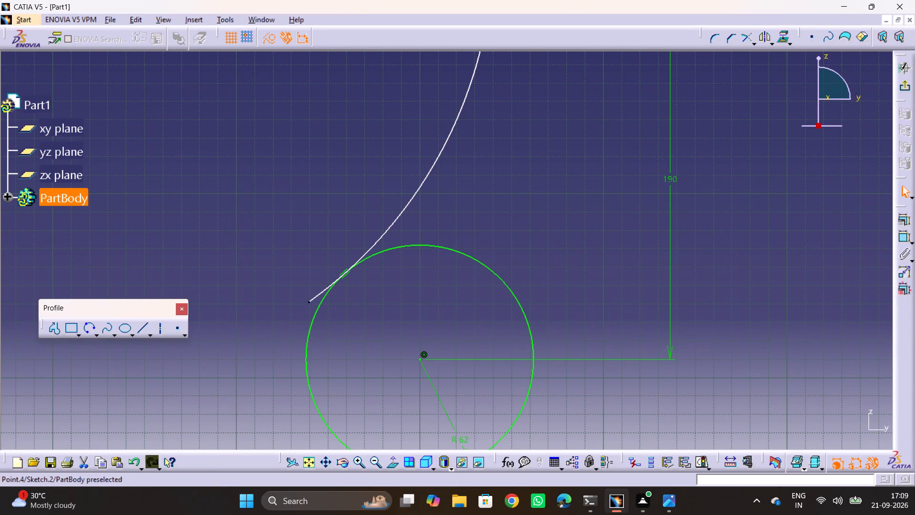
left_click(311, 320, "ctrl")
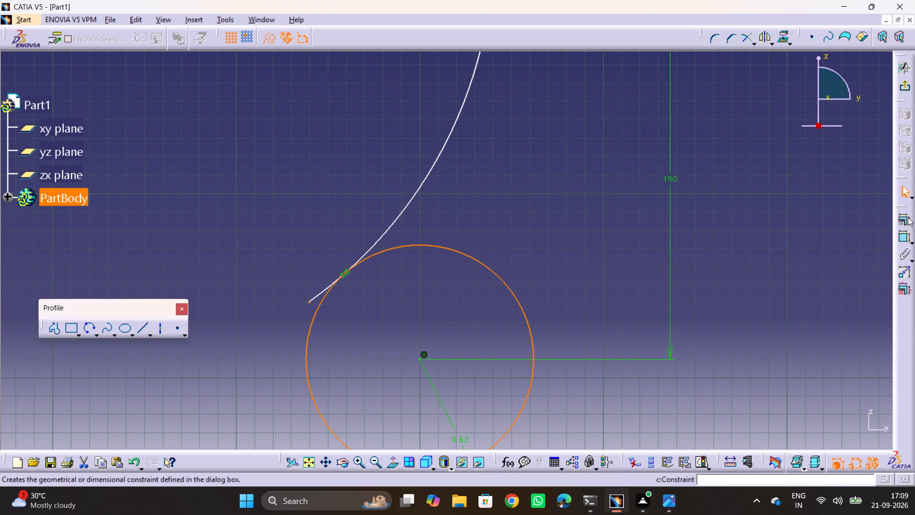
left_click(906, 221)
left_click(232, 127)
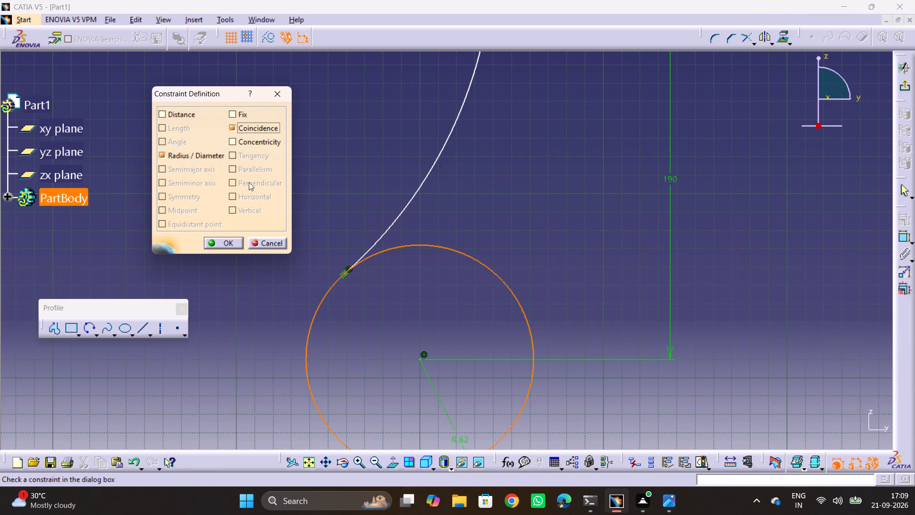
left_click(218, 244)
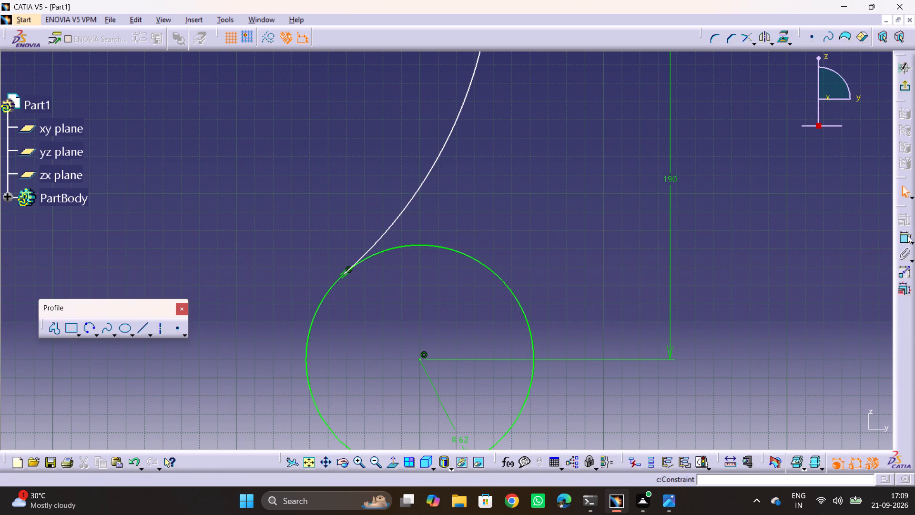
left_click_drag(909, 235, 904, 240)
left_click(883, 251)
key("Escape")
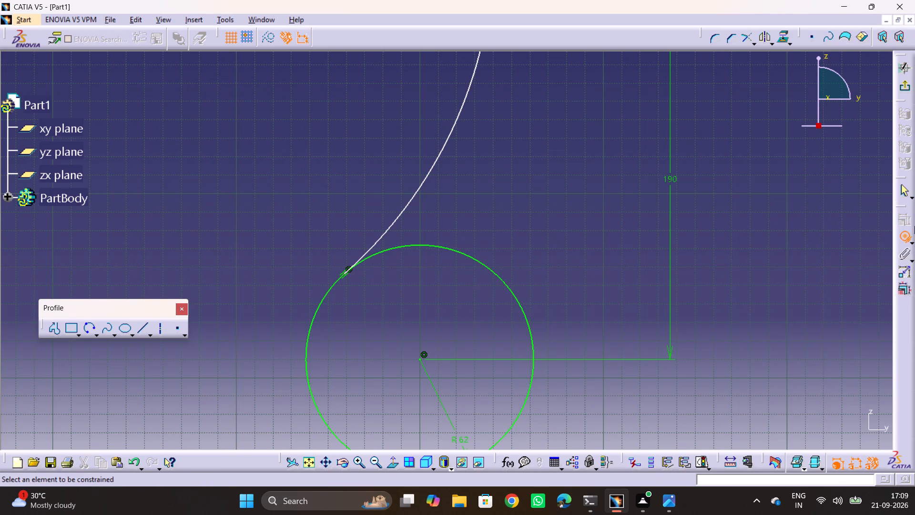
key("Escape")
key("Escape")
Dimension the neck arc's radius and set it to 150 mm.
left_click(914, 242)
left_click(889, 249)
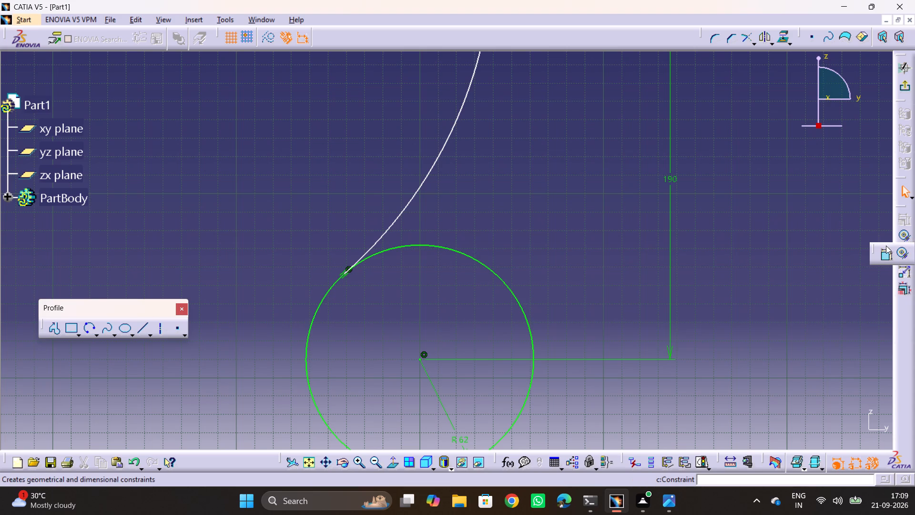
left_click(448, 138)
left_click(494, 145)
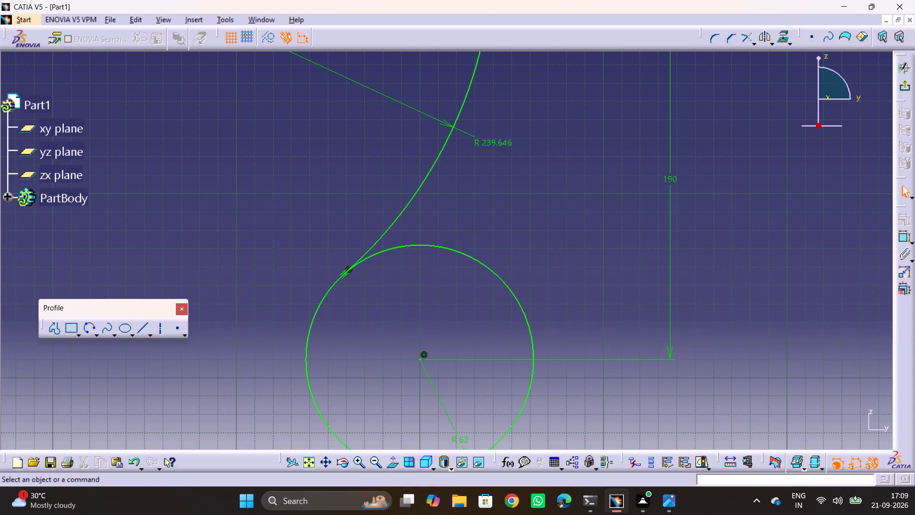
double_click(498, 138)
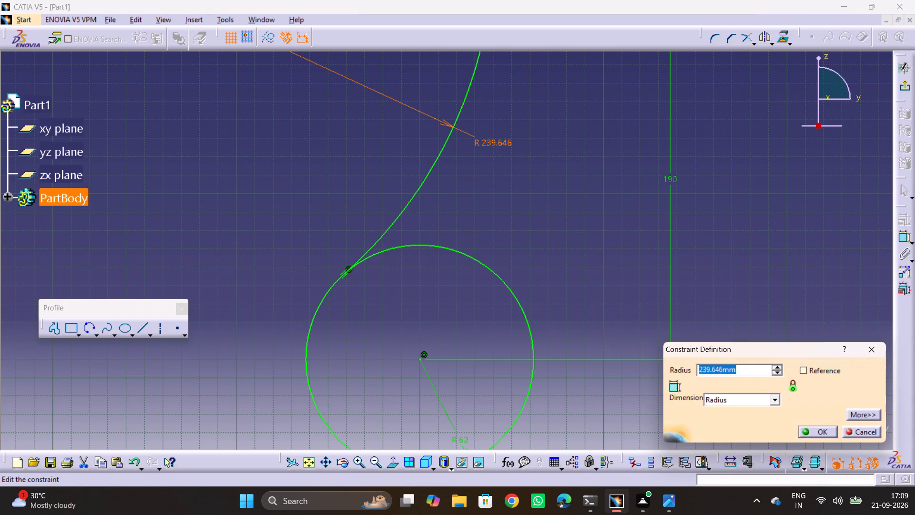
key("alt+Tab")
key("alt+Tab")
type("150")
key("Return")
left_click(663, 271)
Sketch a three-point arc for the hook tip, from just outside the R62 circle's lower-right edge, rising outward past the circle centre's height.
middle_click_drag(597, 177, 600, 210, "ctrl")
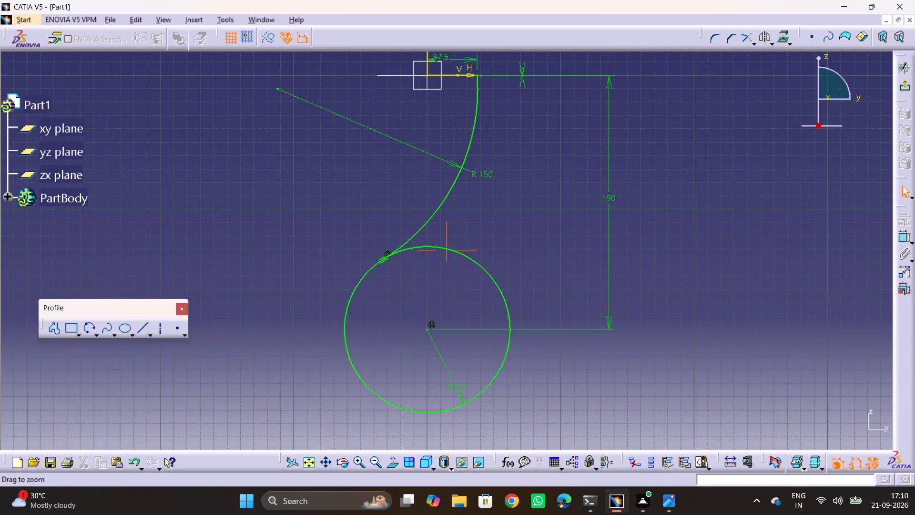
middle_click_drag(600, 210, 599, 224, "ctrl")
middle_click_drag(568, 193, 575, 163, "ctrl")
middle_click_drag(544, 186, 559, 135)
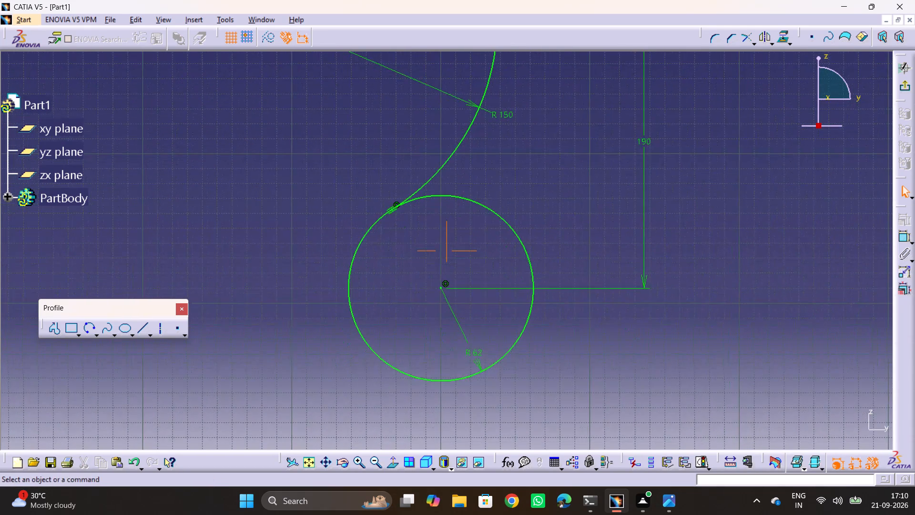
key("alt+Tab")
key("alt+Tab")
middle_click_drag(501, 248, 391, 230)
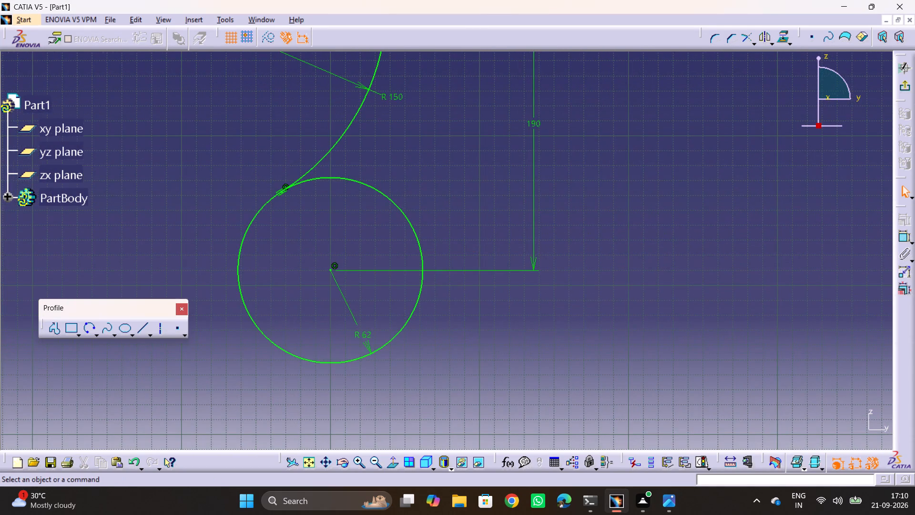
middle_click_drag(483, 184, 377, 205)
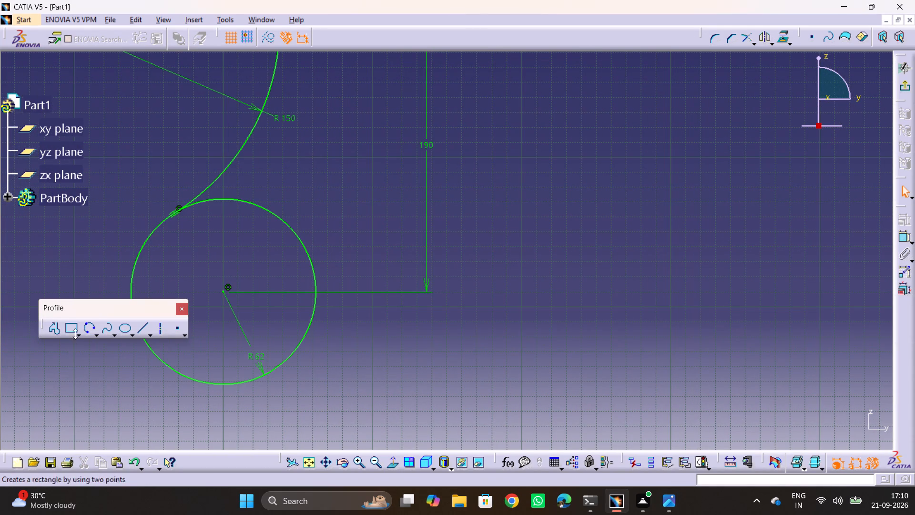
left_click(89, 332)
left_click(305, 368)
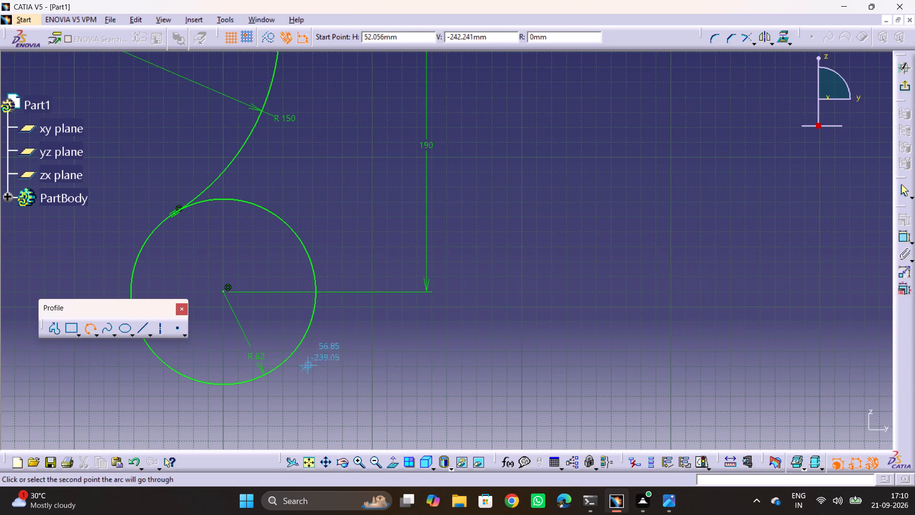
left_click(462, 252)
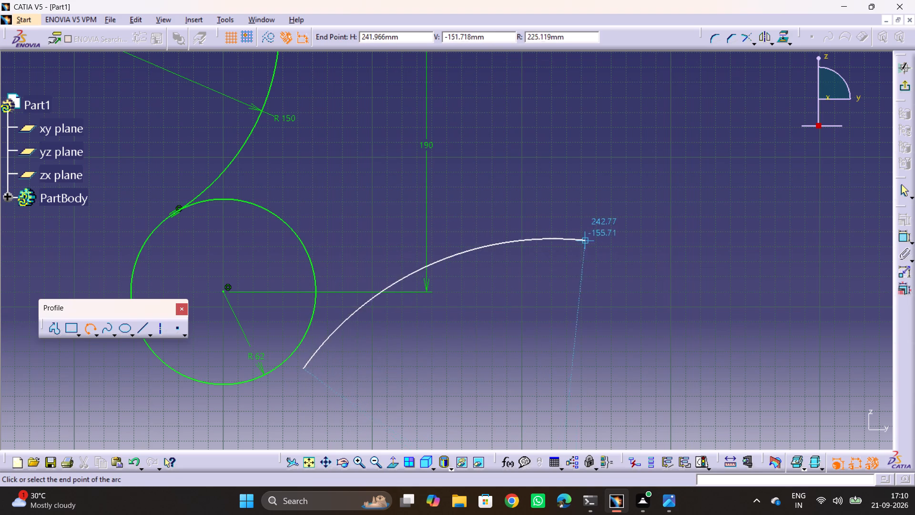
left_click(506, 253)
left_click(618, 361)
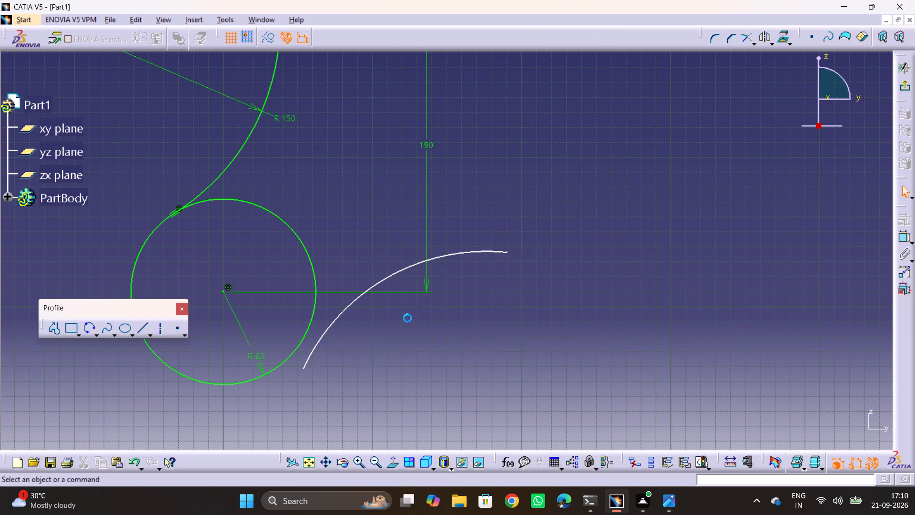
Apply a tangency constraint between the new hook-tip arc and the R62 circle.
middle_click_drag(407, 317, 472, 270)
left_click(382, 294)
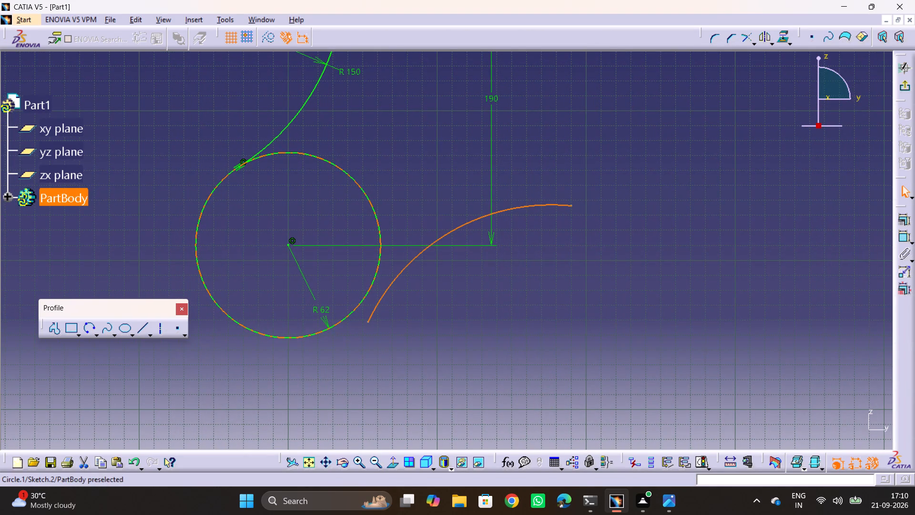
left_click(372, 278, "ctrl")
left_click(910, 217)
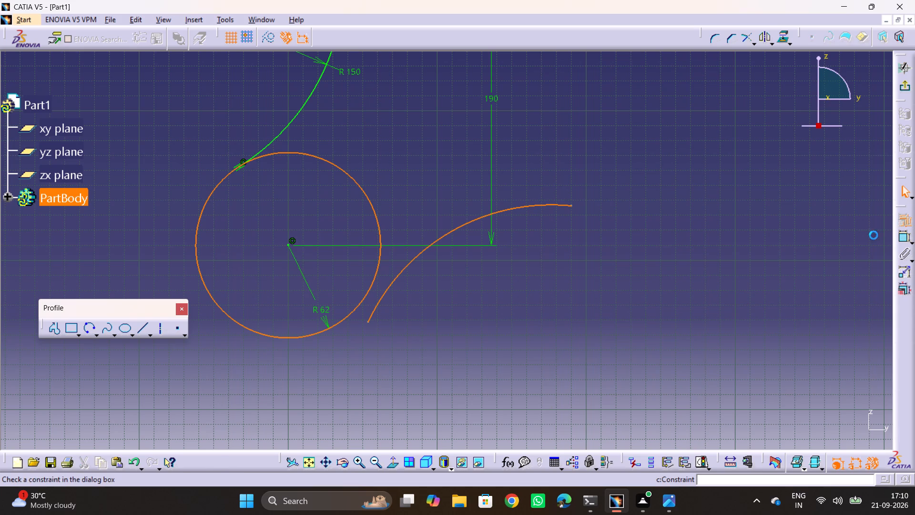
left_click(243, 151)
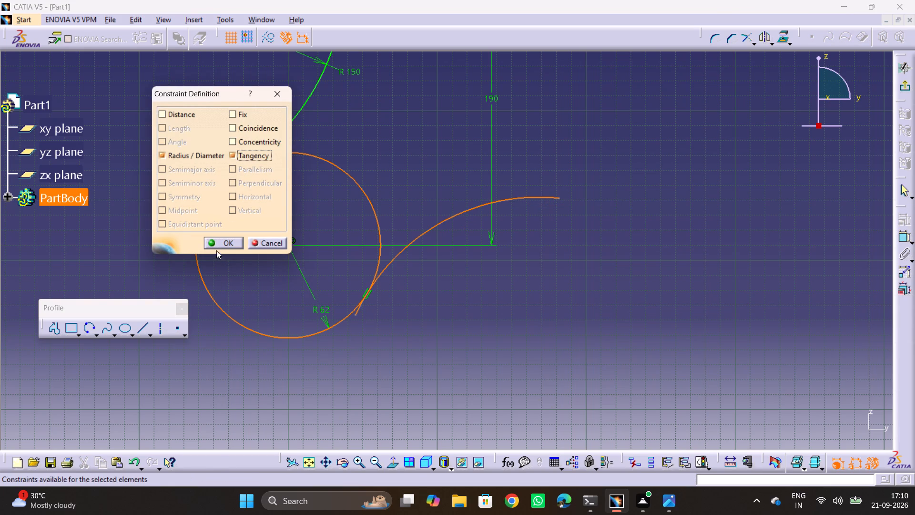
left_click(217, 243)
left_click(562, 321)
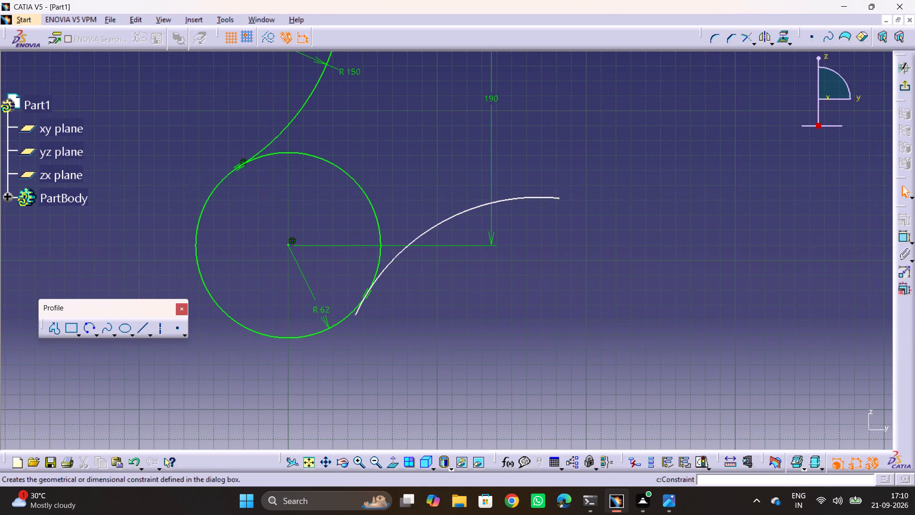
Dimension the horizontal distance from the R62 circle's centre to the hook-tip arc's outer endpoint and set it to 150 mm.
key("alt+Tab")
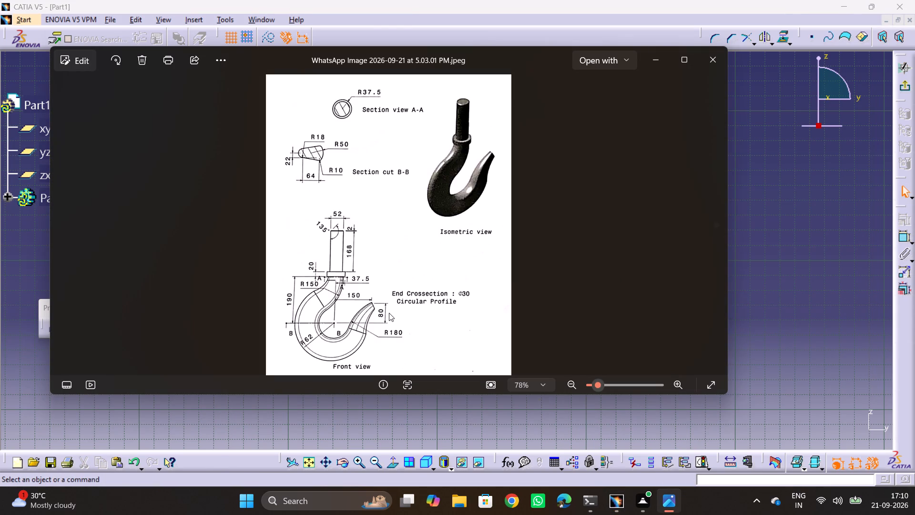
key("alt+Tab")
left_click(898, 235)
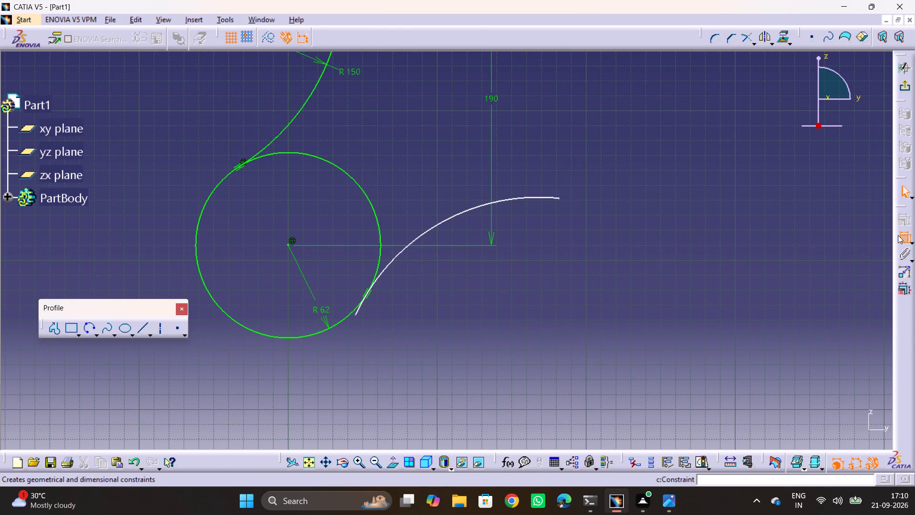
left_click(288, 243)
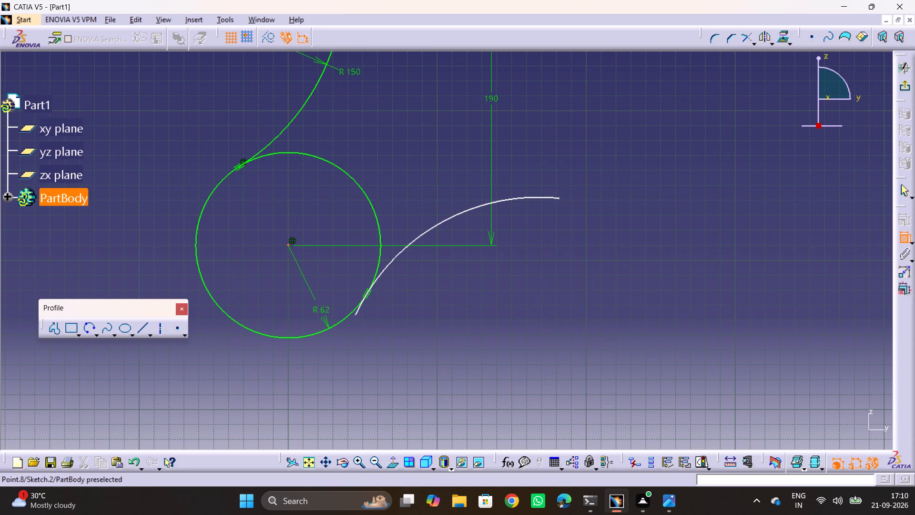
left_click(559, 198)
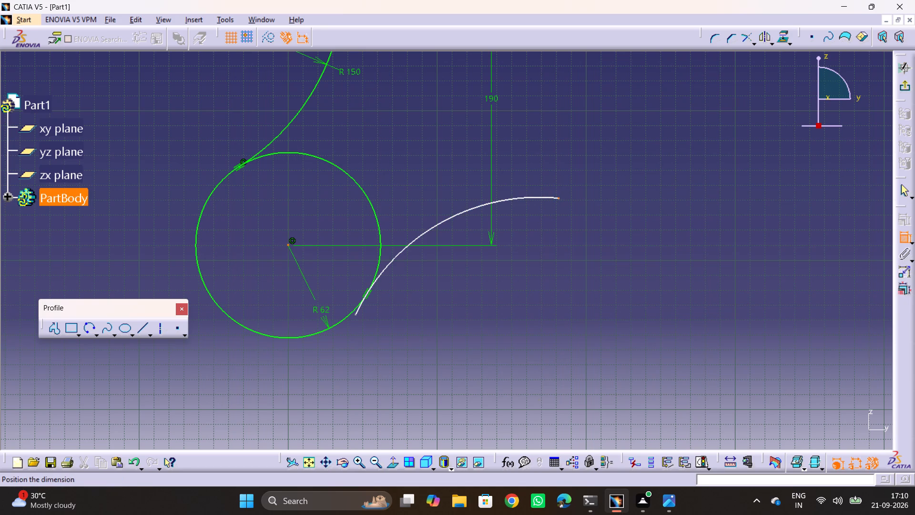
right_click(443, 146)
left_click(476, 185)
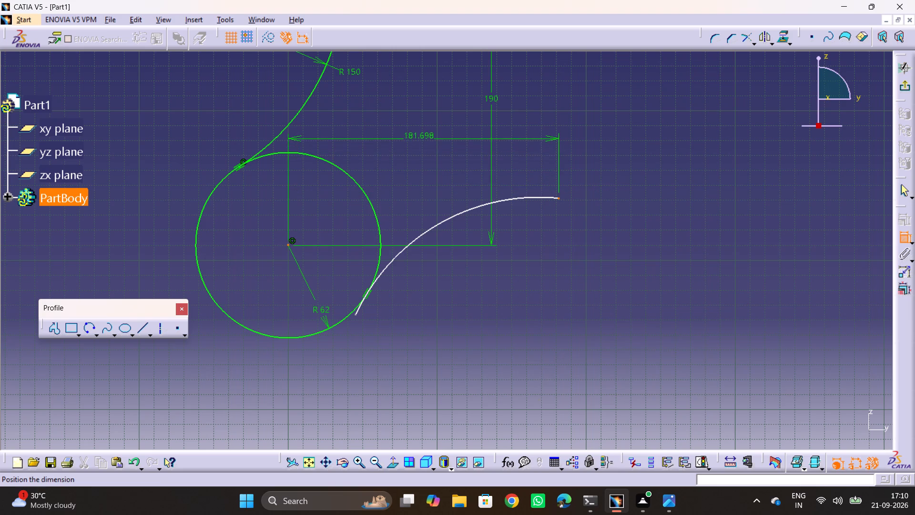
left_click(412, 137)
double_click(414, 132)
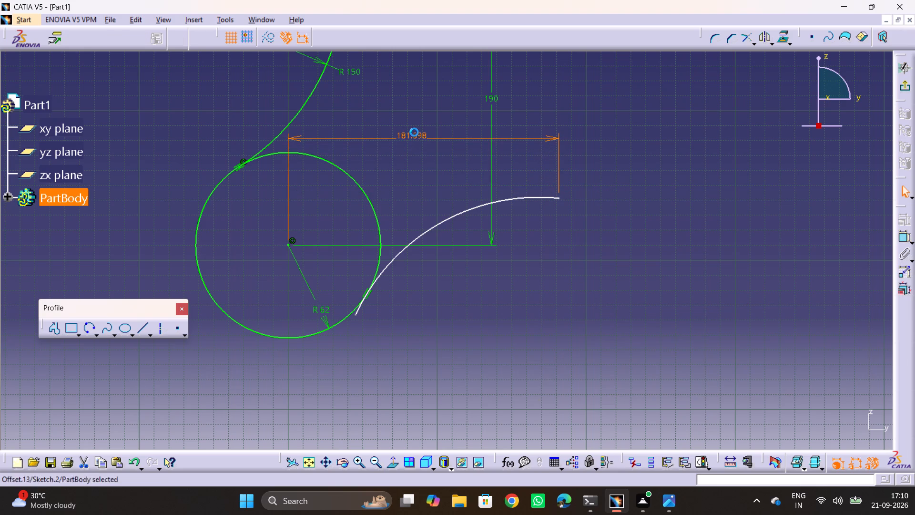
type("150")
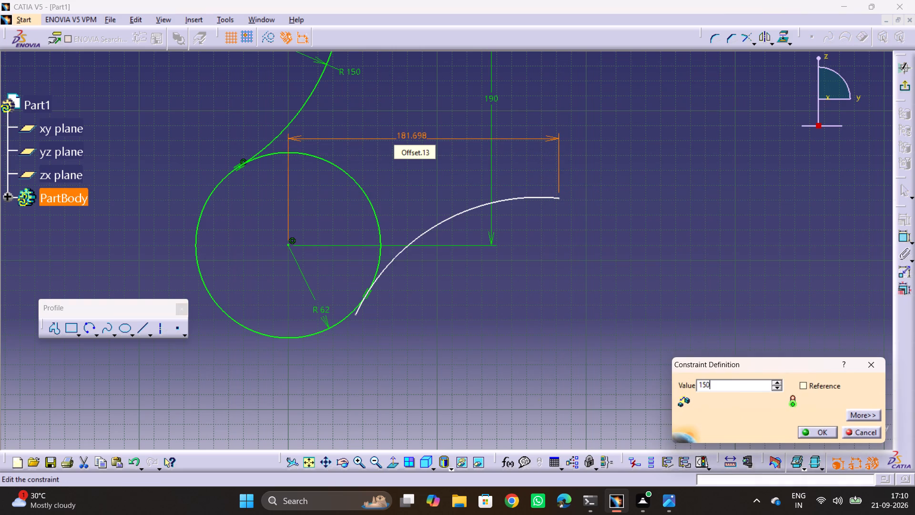
key("Return")
left_click(595, 345)
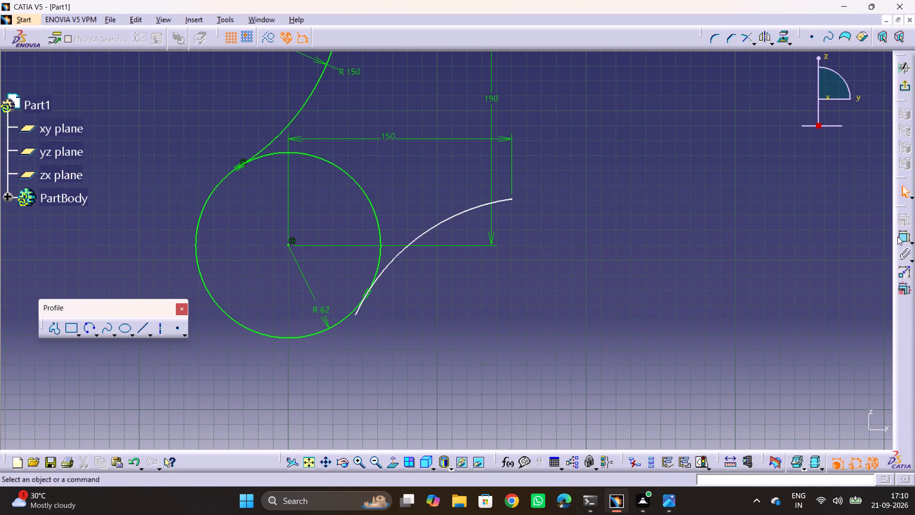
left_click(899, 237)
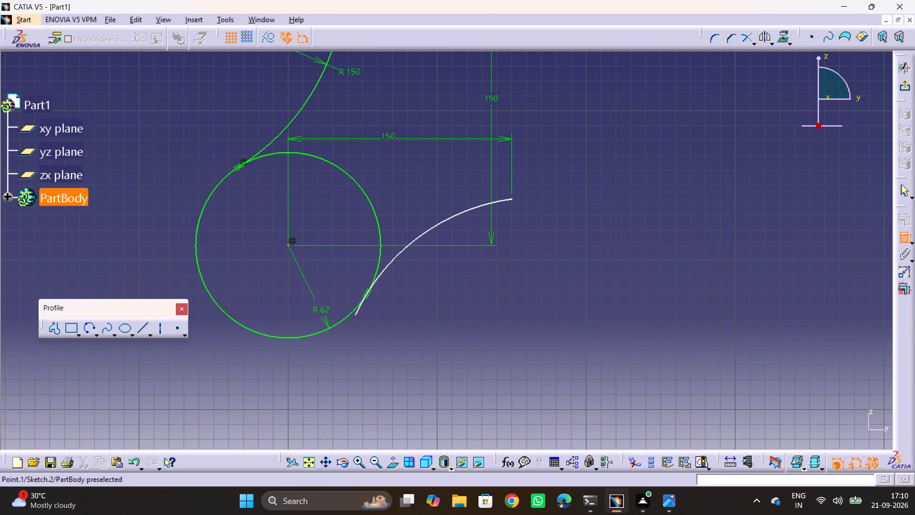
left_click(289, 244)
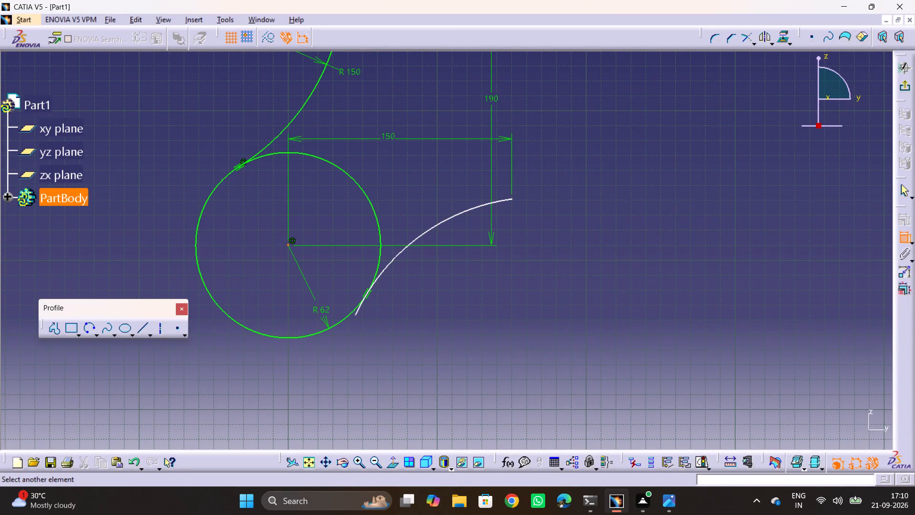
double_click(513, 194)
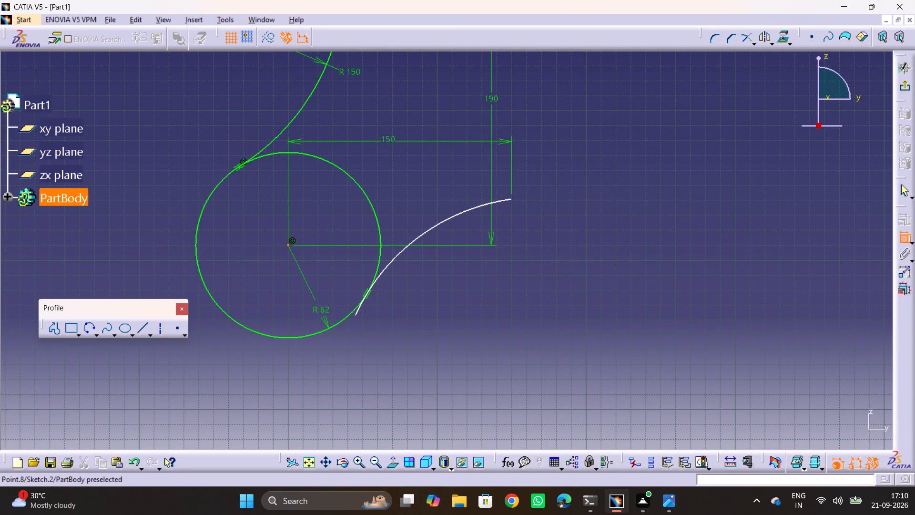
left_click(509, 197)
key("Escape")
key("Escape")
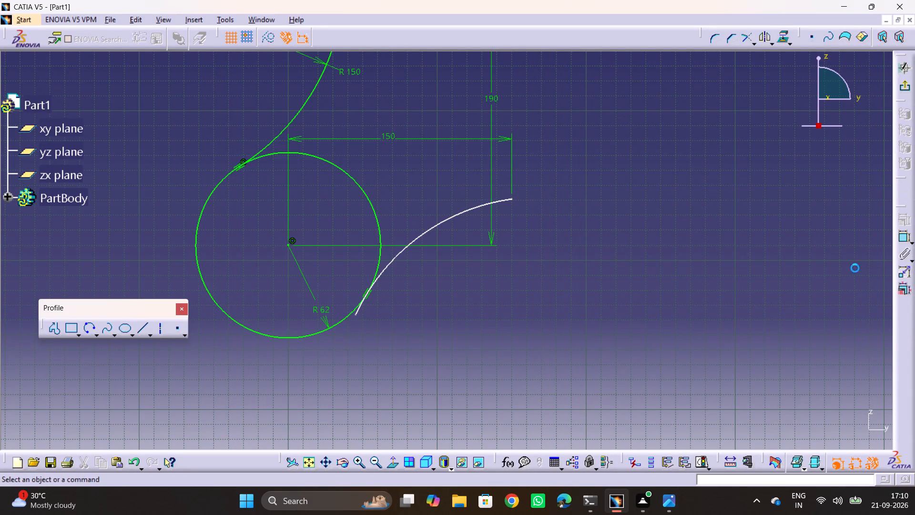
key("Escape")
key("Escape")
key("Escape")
Dimension the vertical distance from the R62 circle's centre to the hook-tip arc's outer endpoint and set it to 80 mm.
left_click(898, 239)
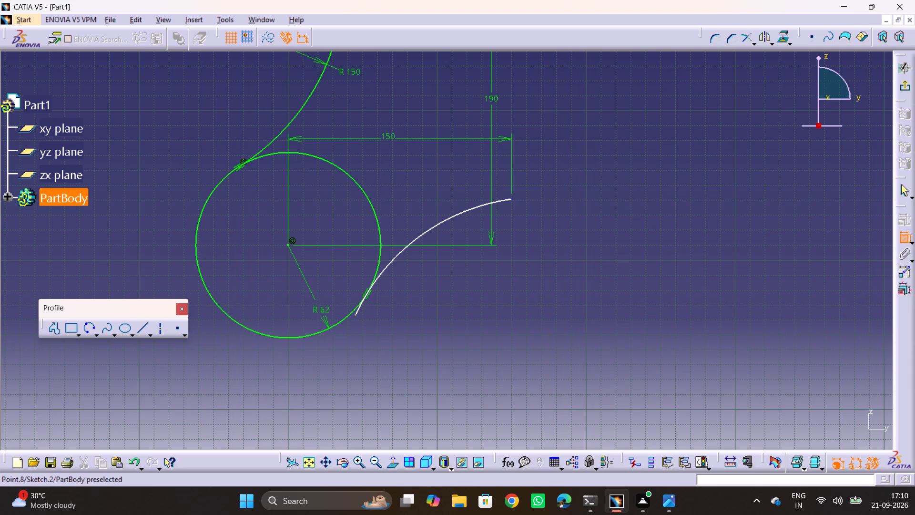
left_click(512, 198)
left_click(289, 247)
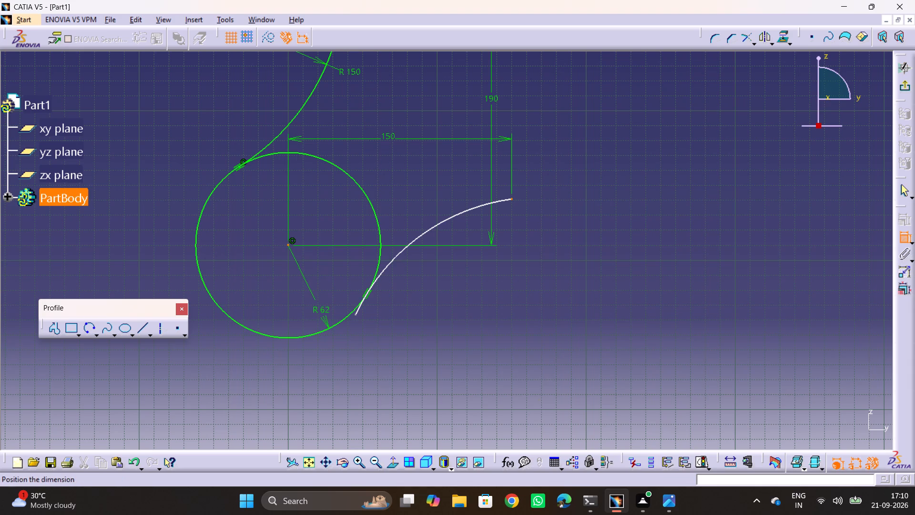
right_click(569, 227)
left_click(620, 269)
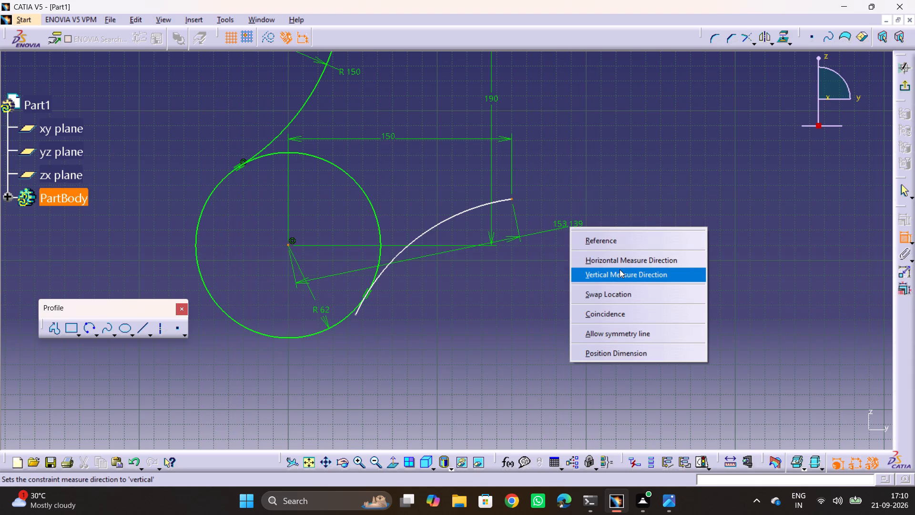
left_click(590, 225)
double_click(590, 225)
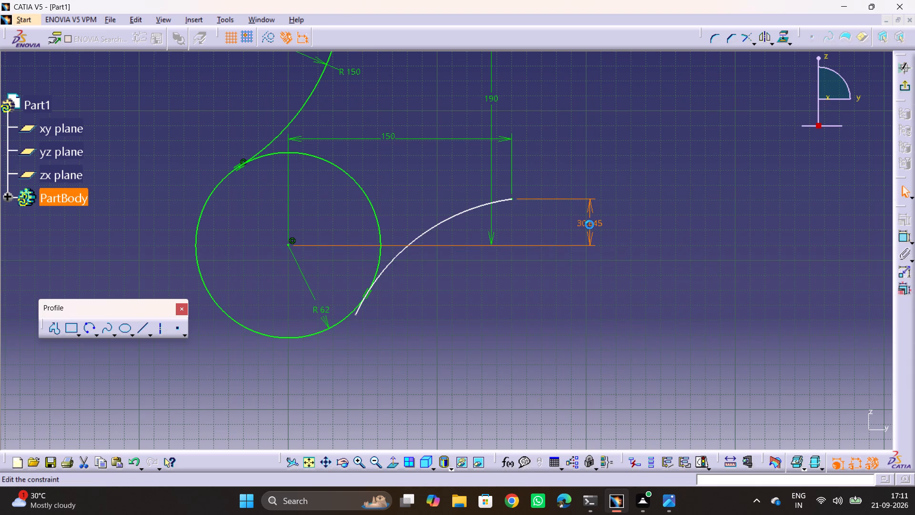
key("5")
key("BackSpace")
type("80")
key("Return")
left_click(575, 335)
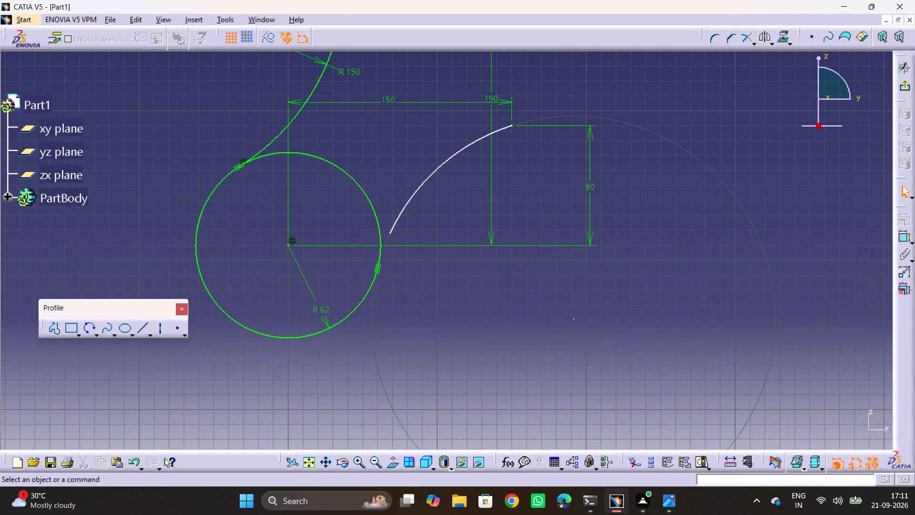
key("Escape")
key("Escape")
Make the hook-tip arc's lower endpoint coincident with the R62 circle.
left_click(391, 235)
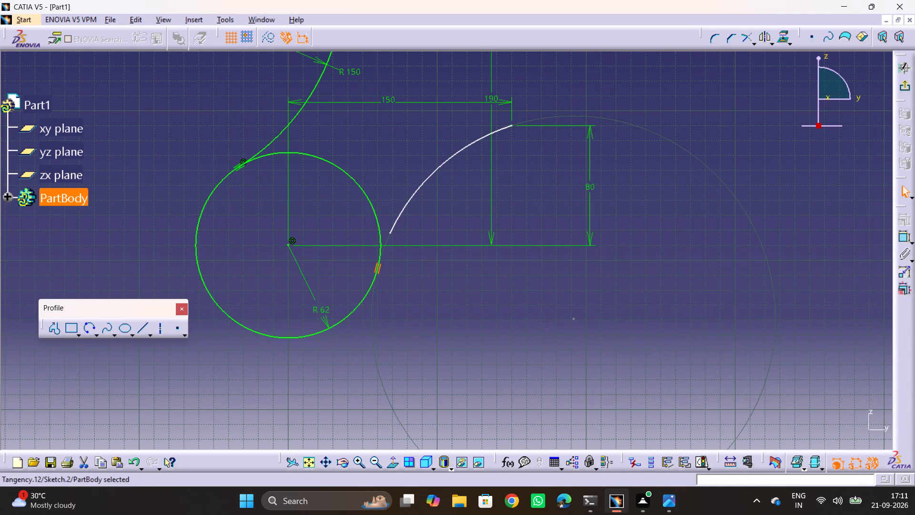
left_click(443, 229)
key("Escape")
left_click(390, 232)
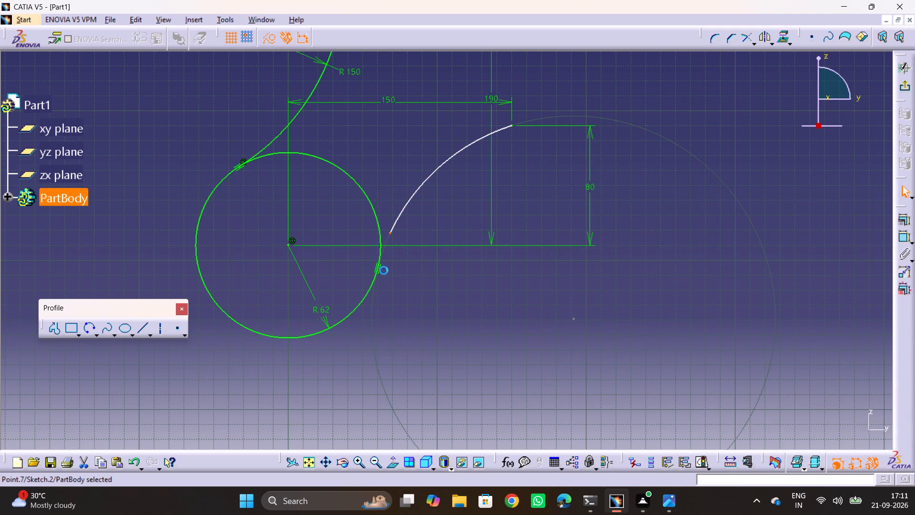
left_click(366, 297, "ctrl")
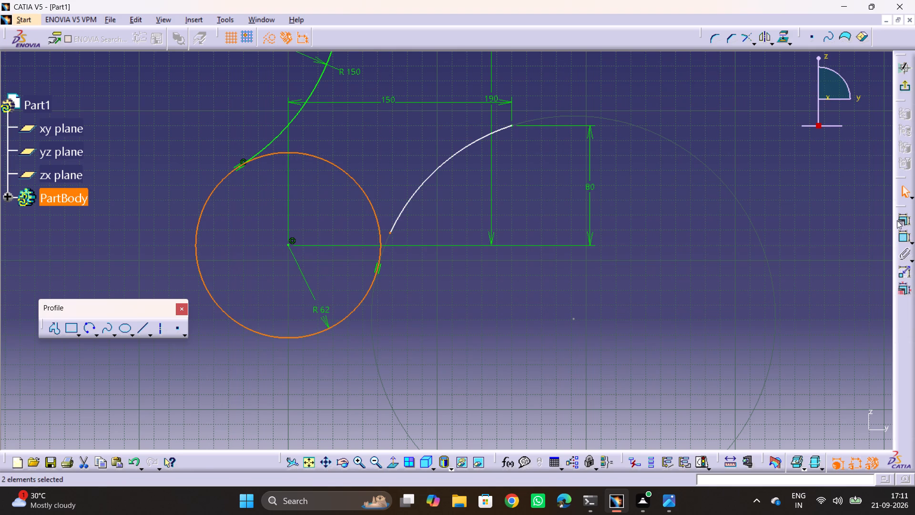
left_click(911, 221)
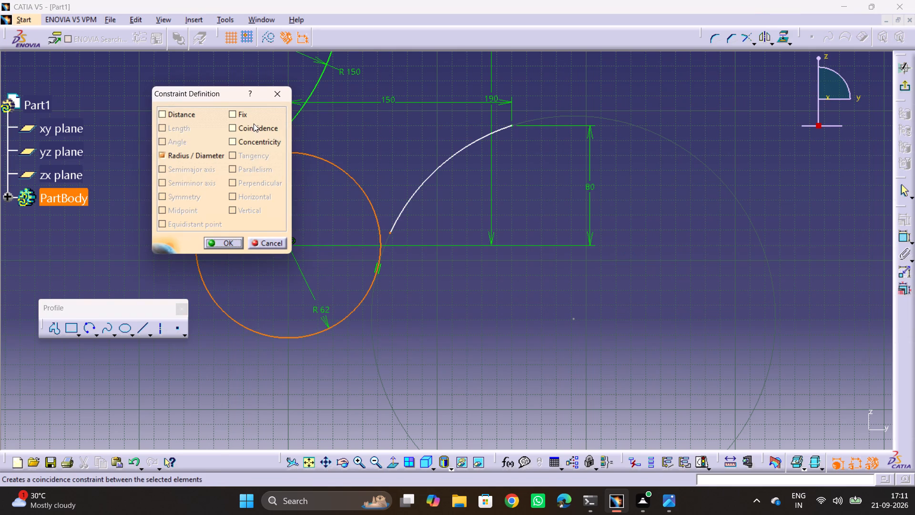
left_click(254, 124)
left_click(228, 237)
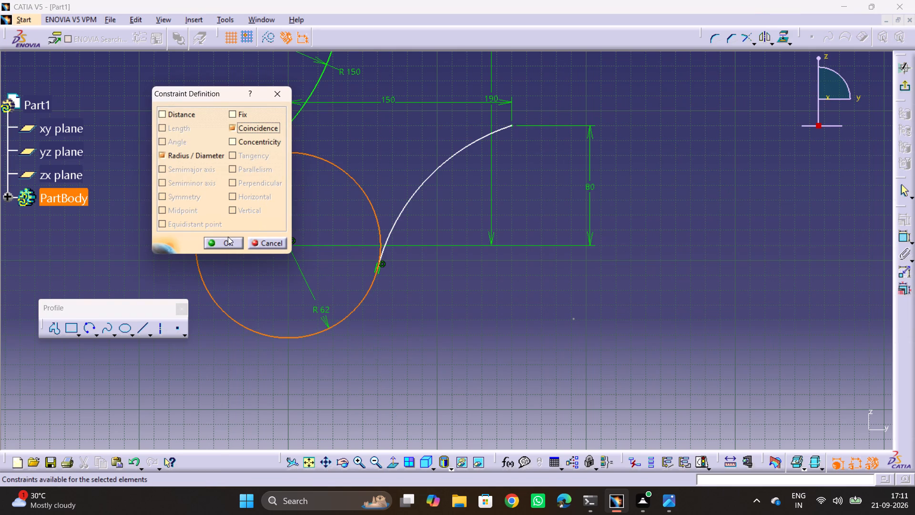
left_click(225, 243)
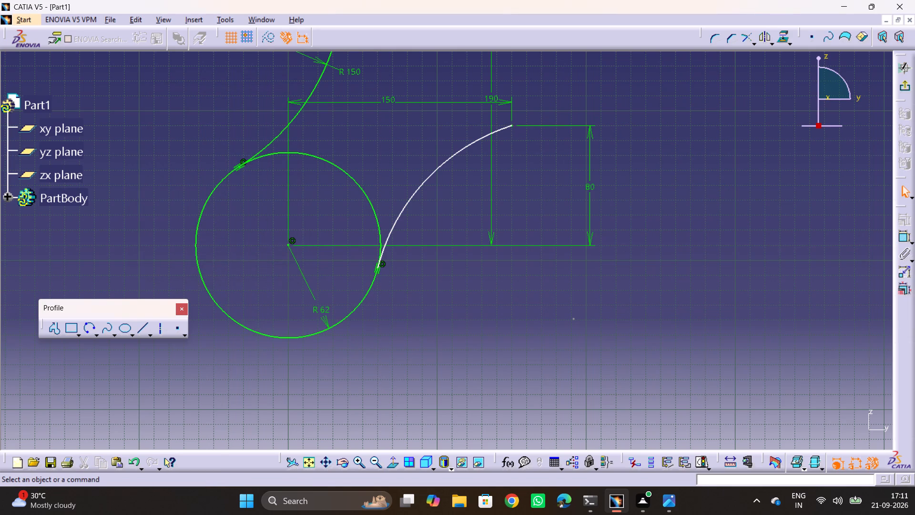
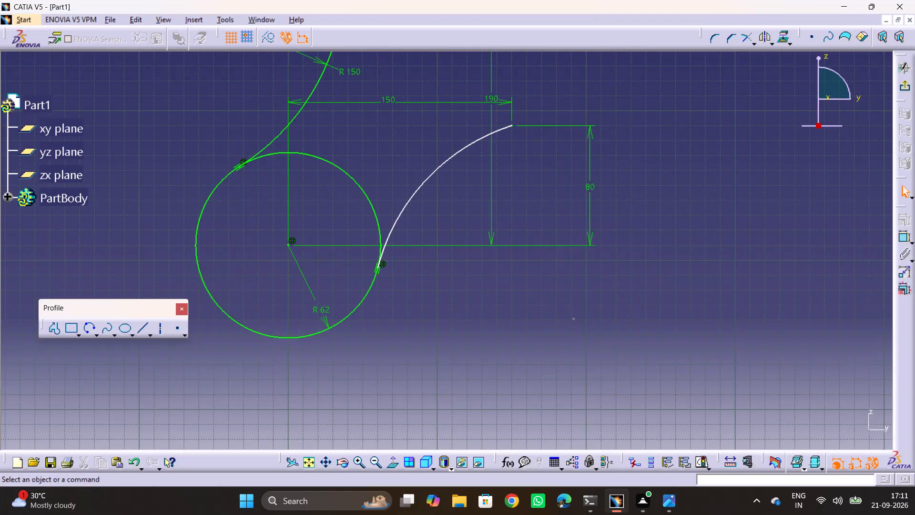
Dimension the radius of the hook-tip arc and set it to 180 mm.
left_click(906, 239)
left_click(444, 162)
left_click(455, 203)
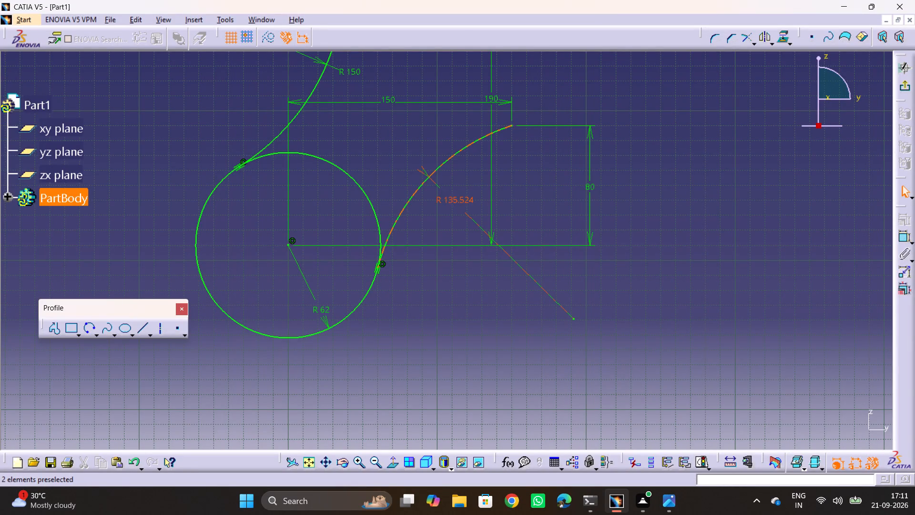
double_click(456, 199)
type("158")
key("BackSpace")
key("BackSpace")
type("80")
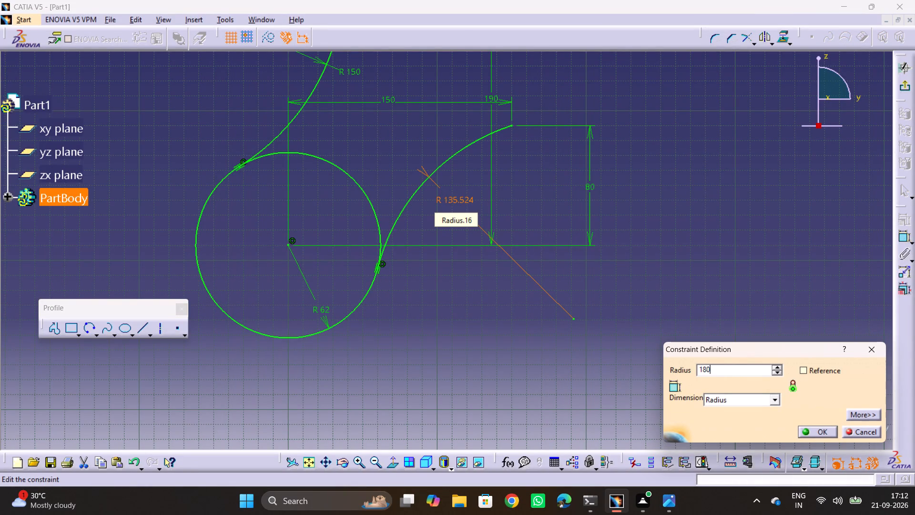
key("Return")
left_click(450, 317)
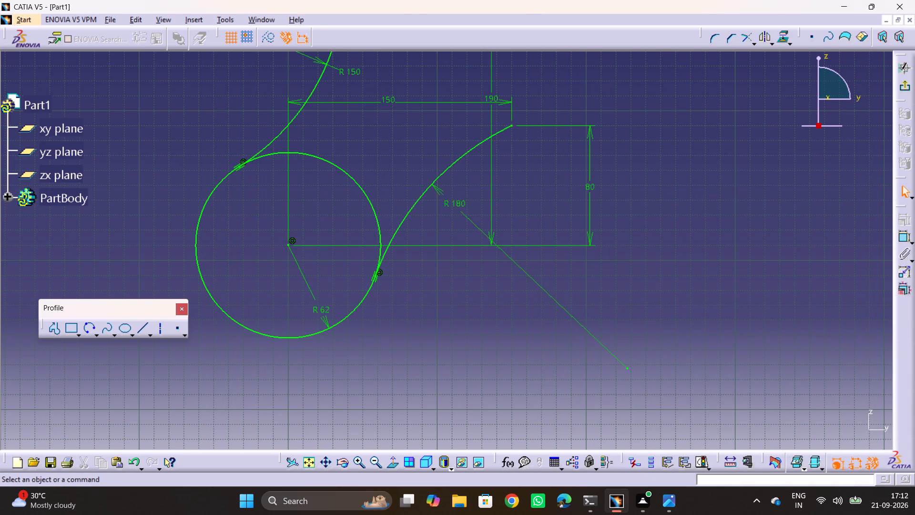
Quick Trim the upper portion of the R62 circle between its tangent points with the R150 arc and the R180 hook-tip arc.
key("alt+Tab")
key("alt+Tab")
middle_click_drag(538, 218, 613, 264)
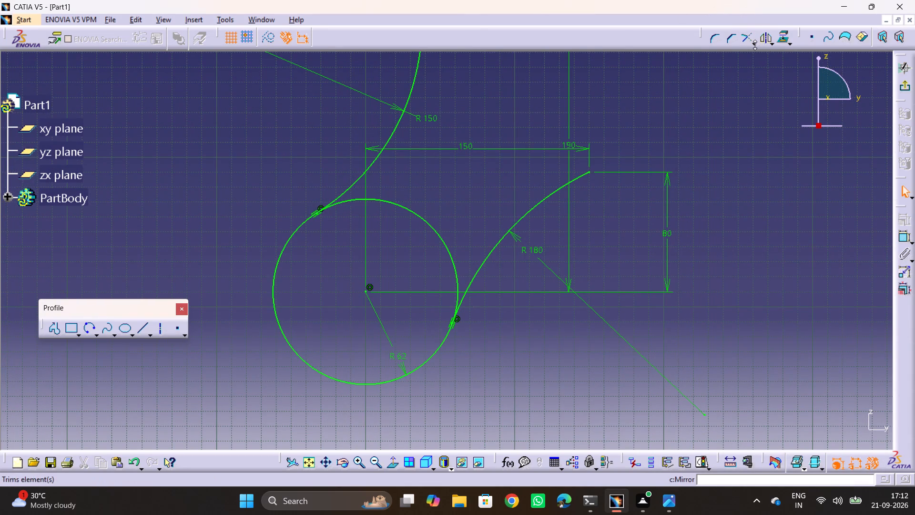
left_click(755, 45)
left_click(773, 100)
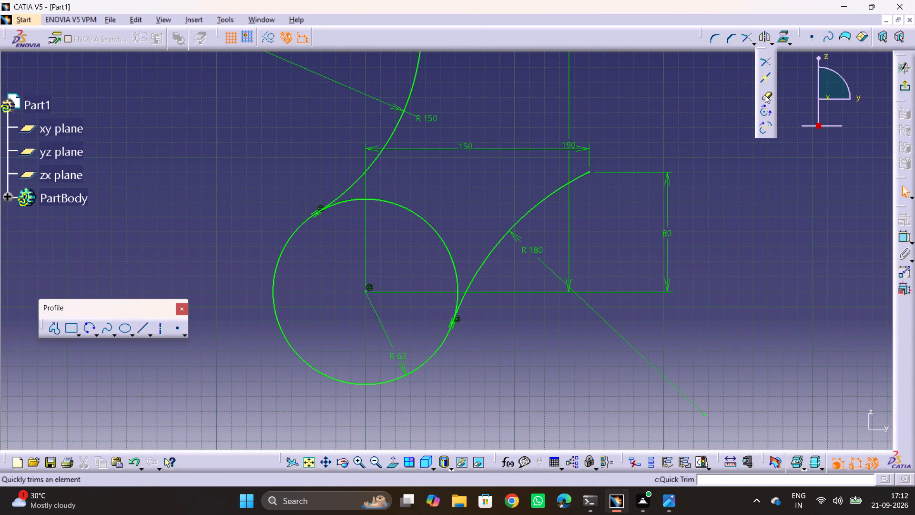
left_click(765, 95)
left_click(392, 207)
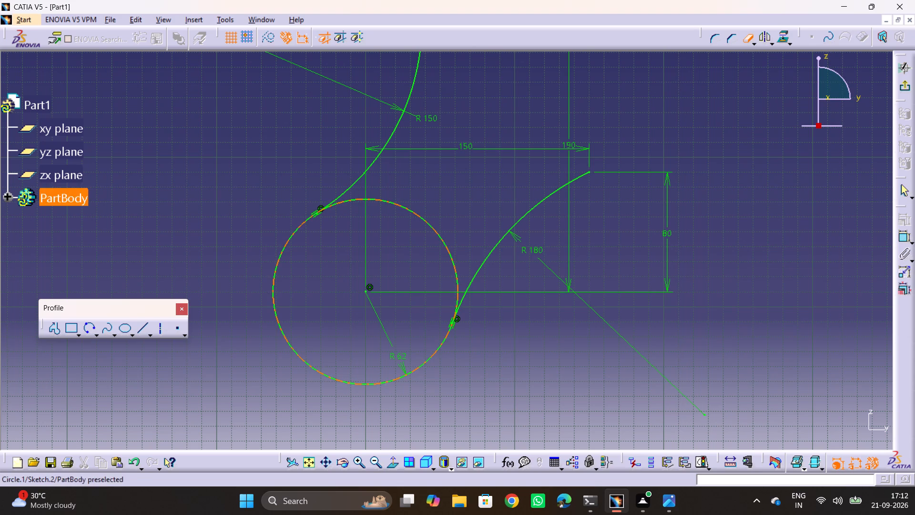
left_click(403, 205)
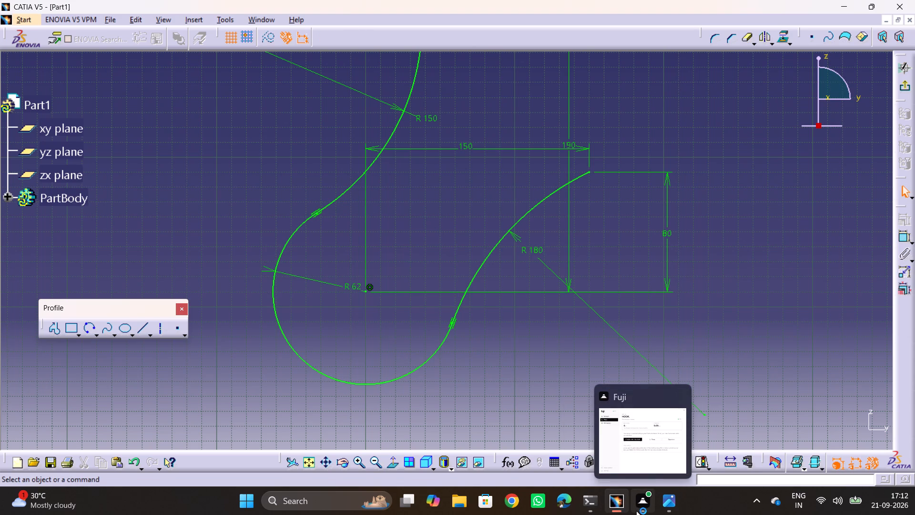
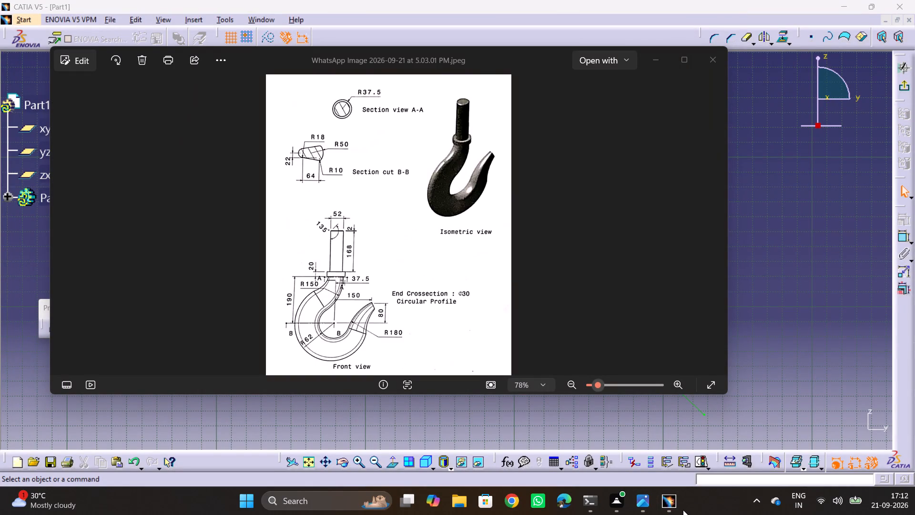
Compare the trimmed inner hook curve with the front view in the reference drawing.
left_click(681, 510)
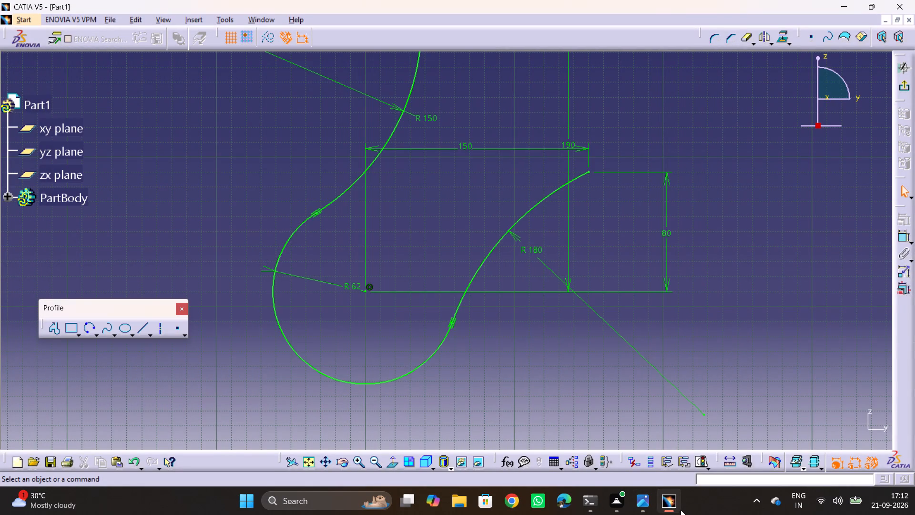
key("alt+grave")
key("alt+Tab")
key("alt+Tab")
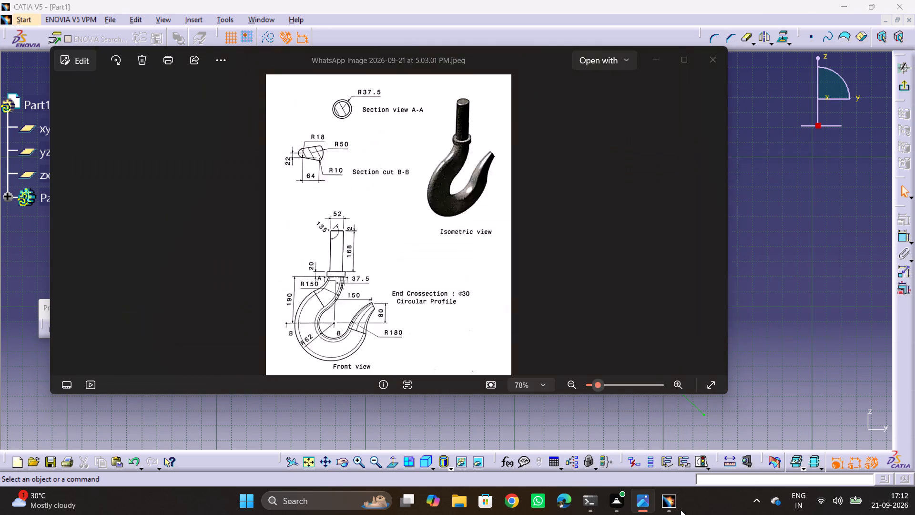
key("alt+Tab")
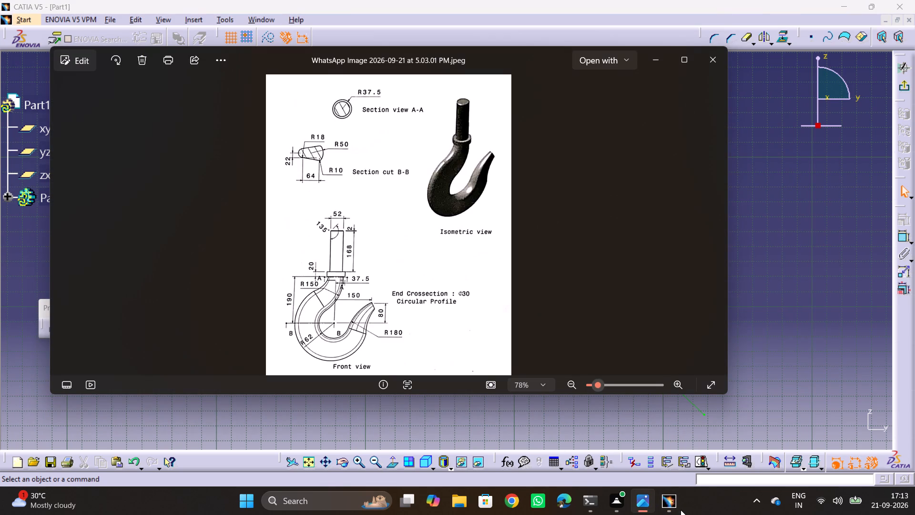
key("alt+Tab")
middle_click_drag(617, 340, 630, 356)
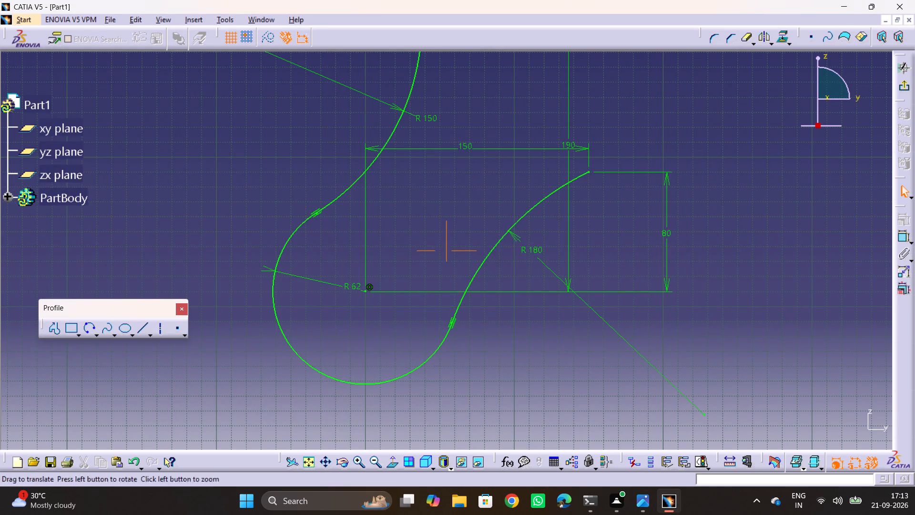
middle_click_drag(630, 356, 669, 392)
middle_click_drag(631, 289, 651, 329, "ctrl")
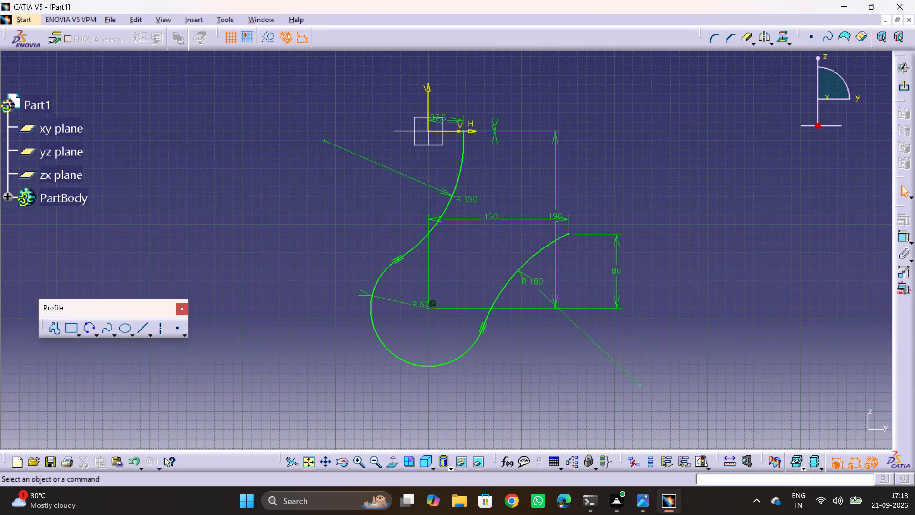
Exit the hook curve sketch and return to the 3D part.
middle_click_drag(591, 192, 547, 313)
left_click_drag(591, 192, 547, 313)
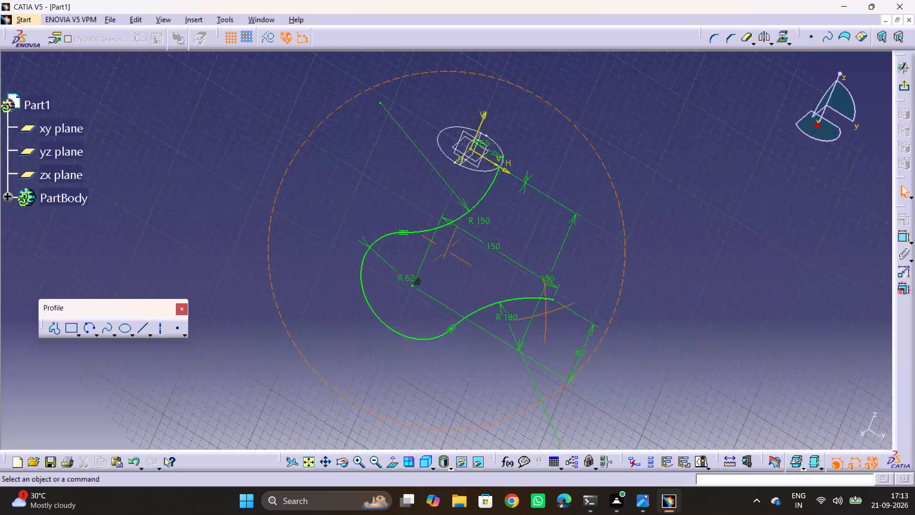
middle_click_drag(547, 313, 533, 312)
left_click_drag(547, 313, 533, 312)
left_click_drag(433, 134, 363, 214)
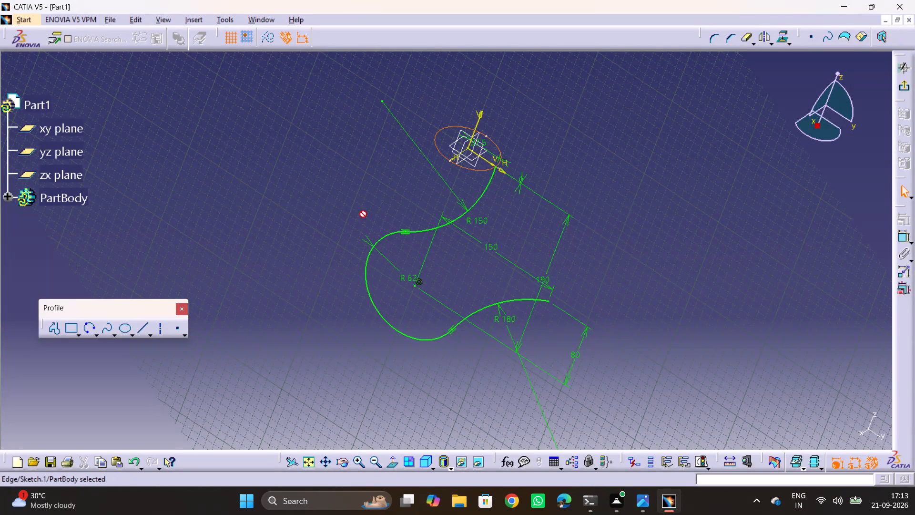
left_click_drag(363, 214, 303, 225)
left_click(228, 186)
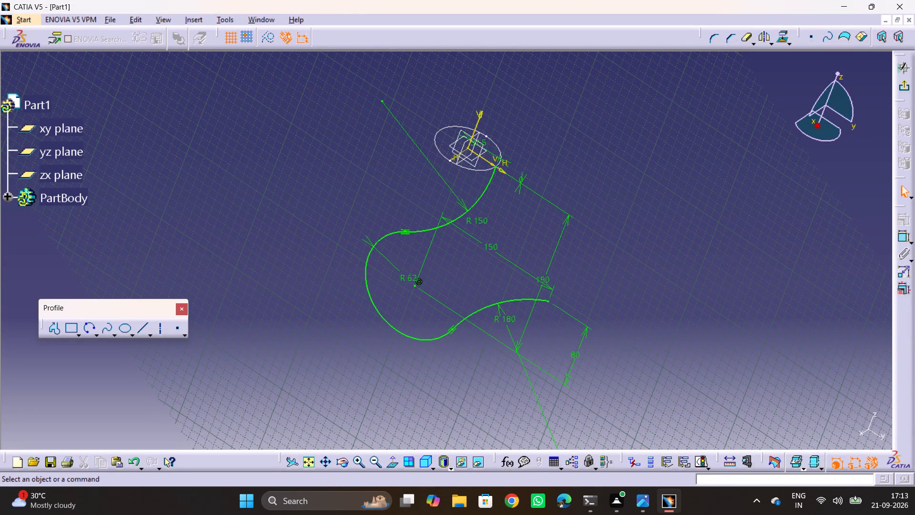
left_click(895, 87)
left_click(907, 90)
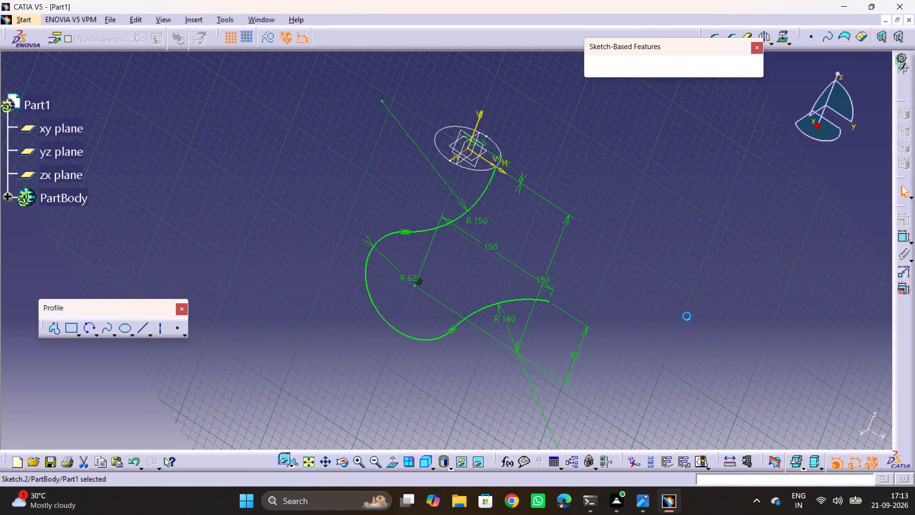
left_click(661, 329)
Create a plane offset 190 mm from the xy plane, reversed toward the hook bowl.
middle_click_drag(661, 330, 670, 301, "ctrl")
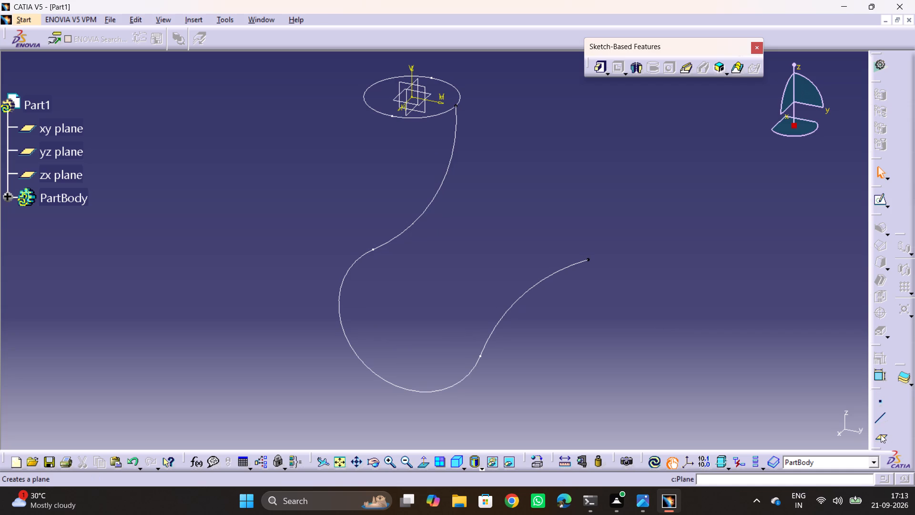
left_click(881, 434)
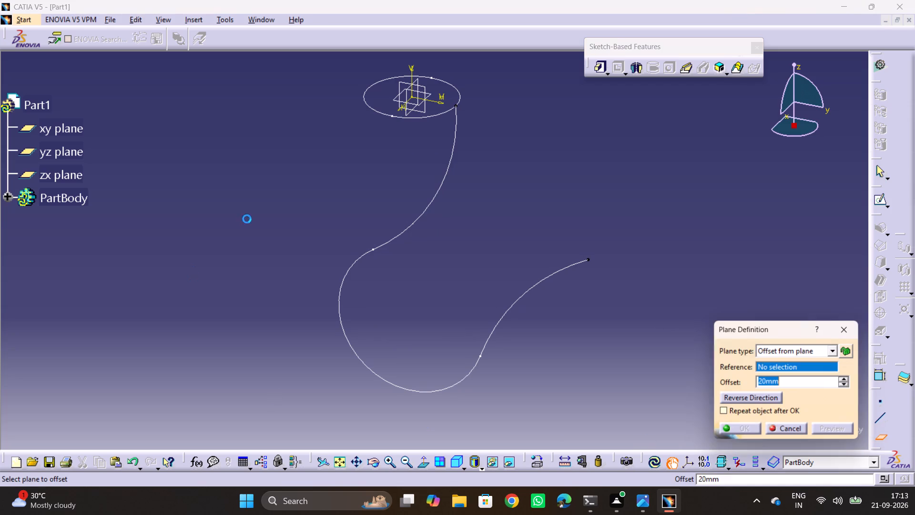
left_click(394, 98)
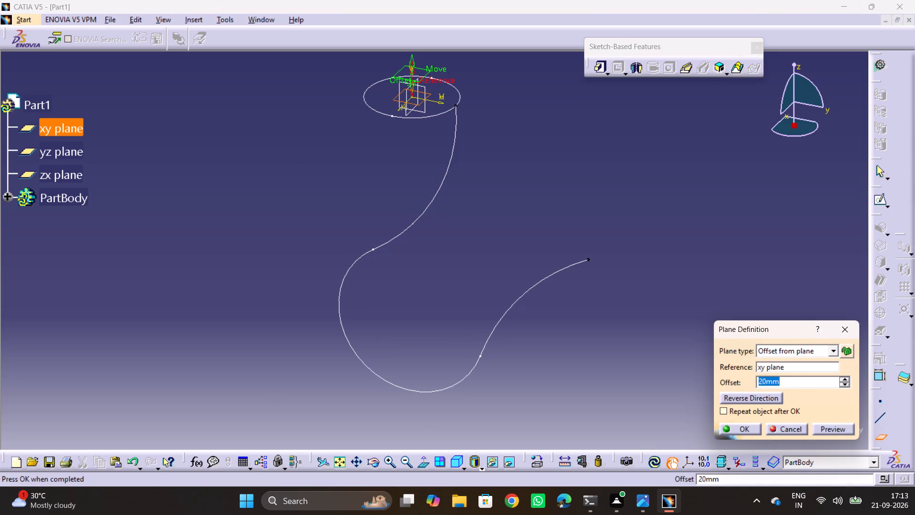
left_click(751, 399)
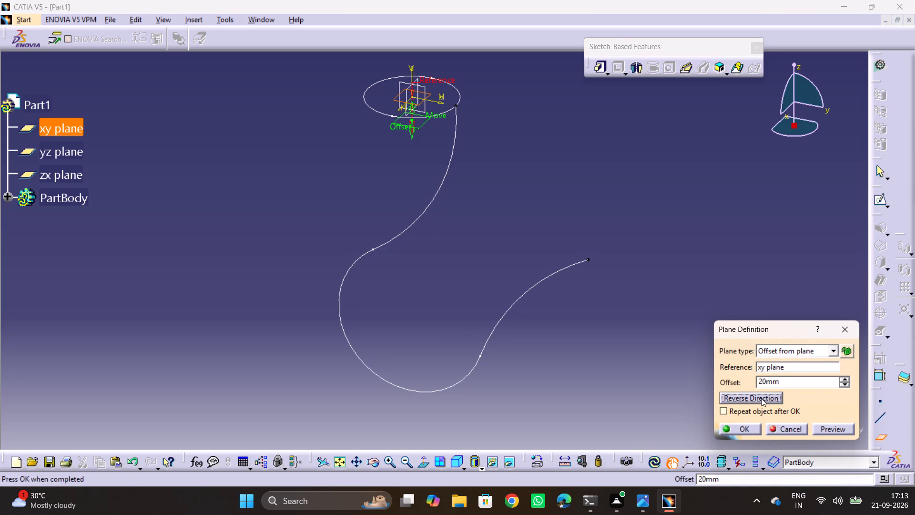
double_click(799, 383)
type("190")
key("Return")
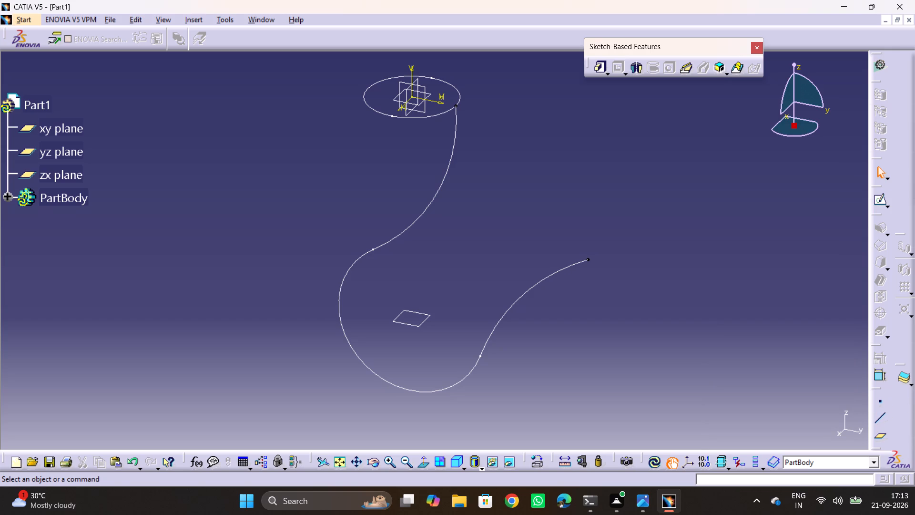
Open a new sketch on the offset plane in the hook bowl and view it normal to the plane.
left_click(416, 326)
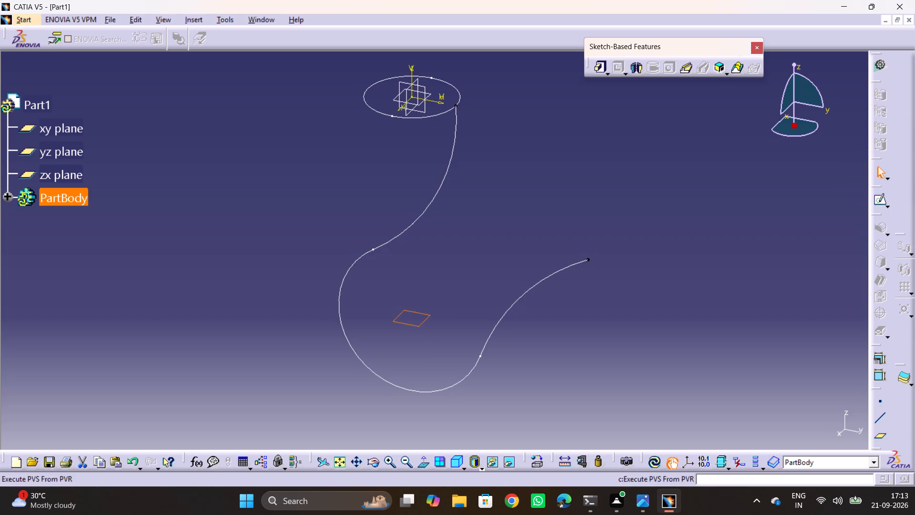
left_click(874, 198)
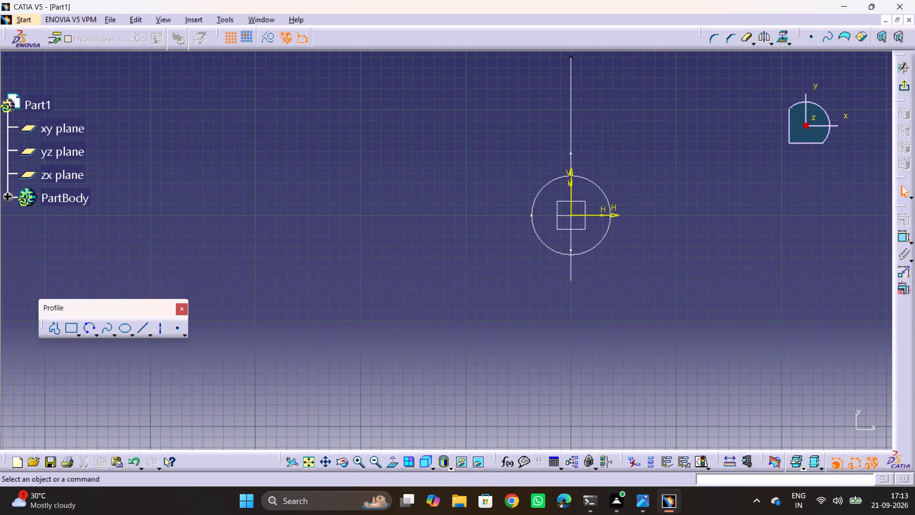
middle_click_drag(660, 143, 622, 245)
middle_click_drag(569, 245, 596, 177, "ctrl")
scroll(630, 285, "down", 1)
middle_click_drag(628, 285, 609, 249)
left_click_drag(620, 285, 609, 249)
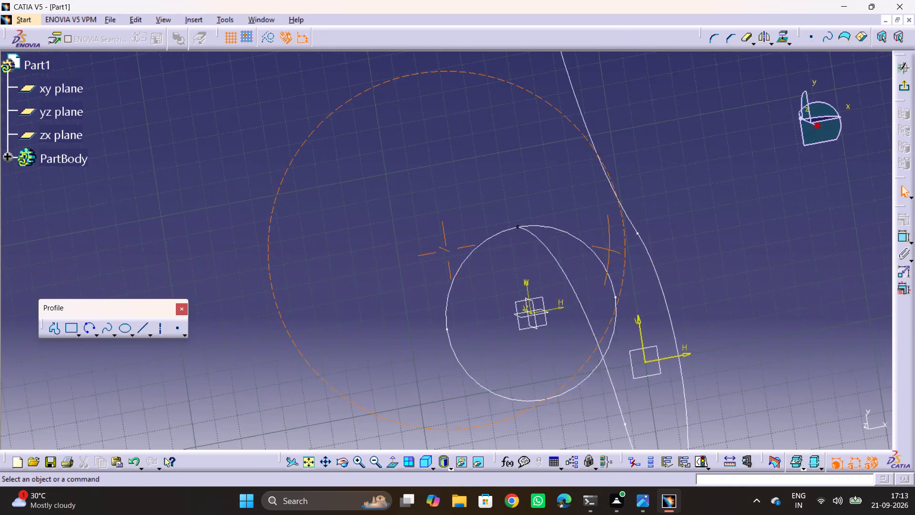
middle_click_drag(609, 249, 596, 247)
left_click_drag(609, 249, 596, 247)
middle_click_drag(641, 304, 525, 136)
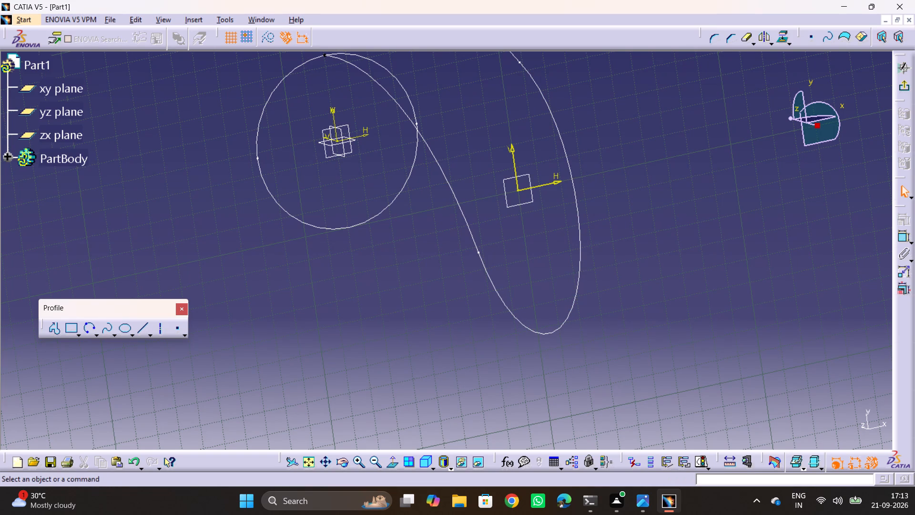
middle_click_drag(812, 284, 812, 417)
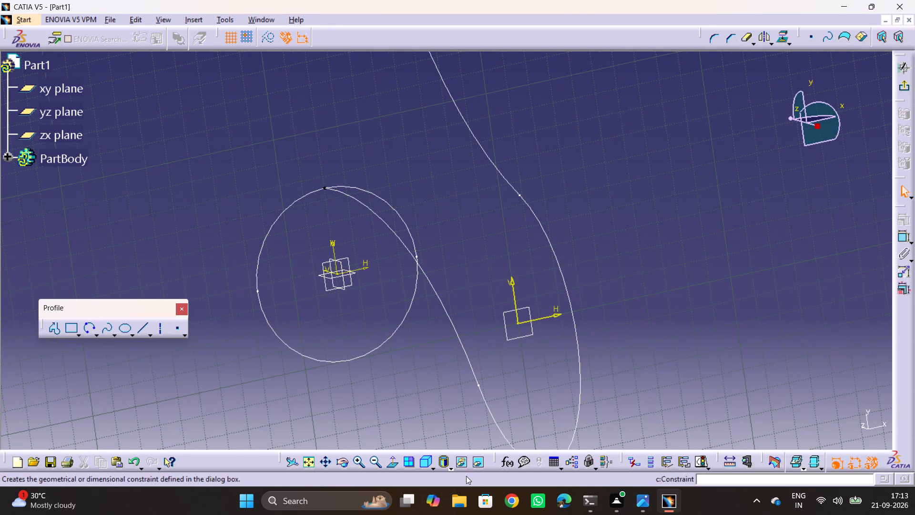
left_click(395, 465)
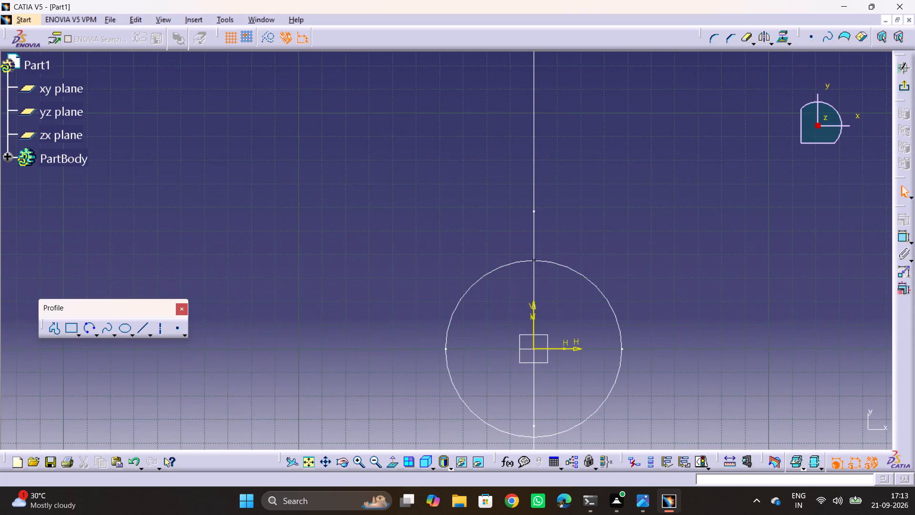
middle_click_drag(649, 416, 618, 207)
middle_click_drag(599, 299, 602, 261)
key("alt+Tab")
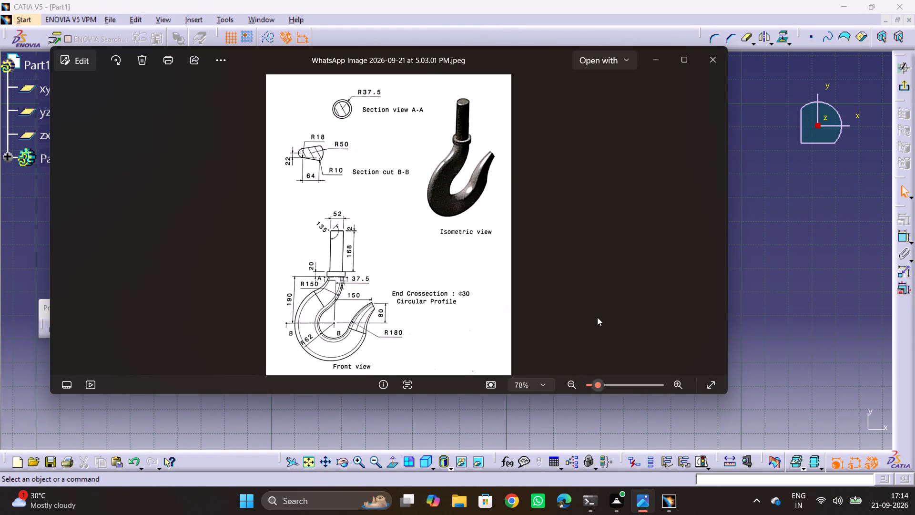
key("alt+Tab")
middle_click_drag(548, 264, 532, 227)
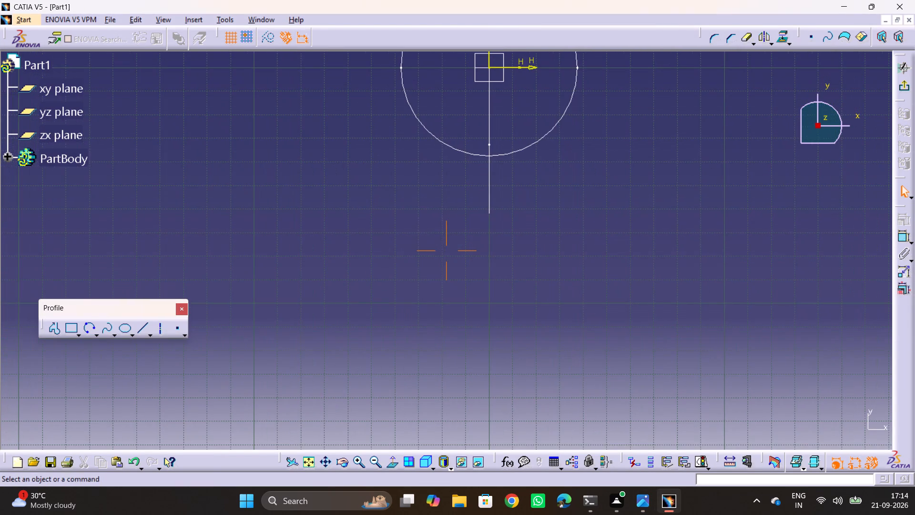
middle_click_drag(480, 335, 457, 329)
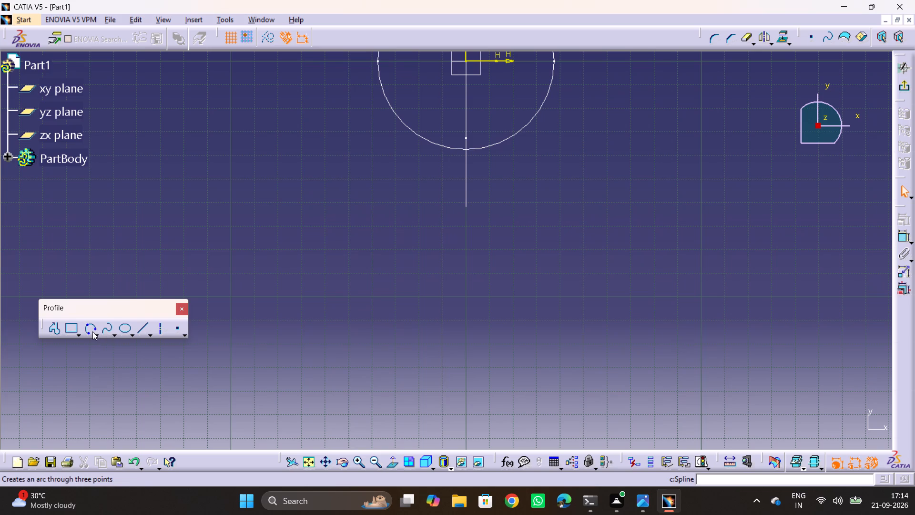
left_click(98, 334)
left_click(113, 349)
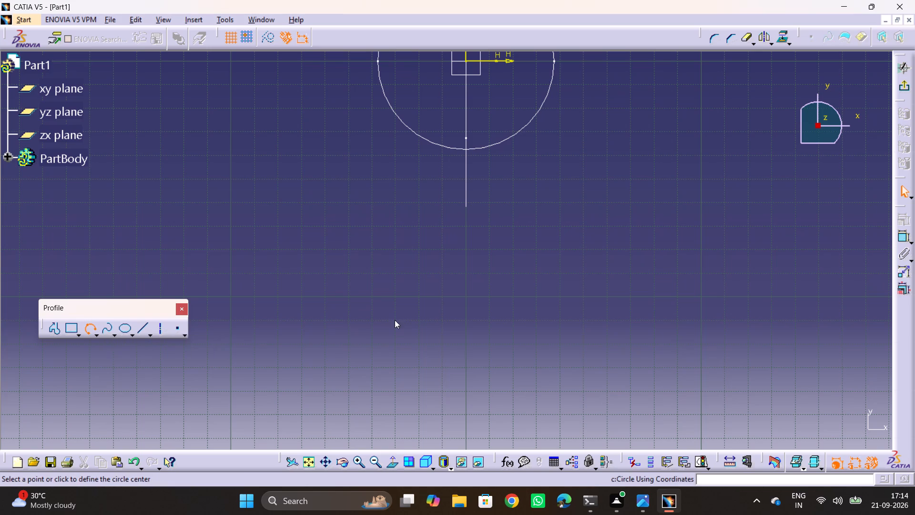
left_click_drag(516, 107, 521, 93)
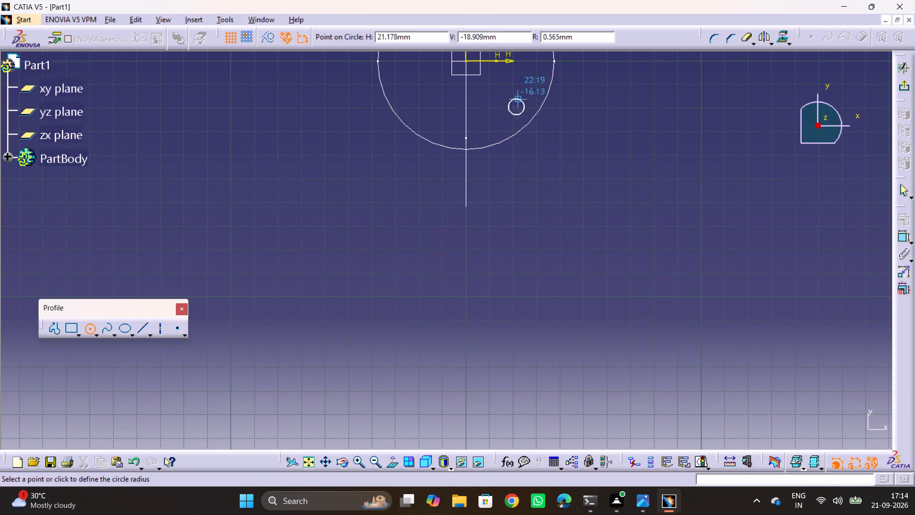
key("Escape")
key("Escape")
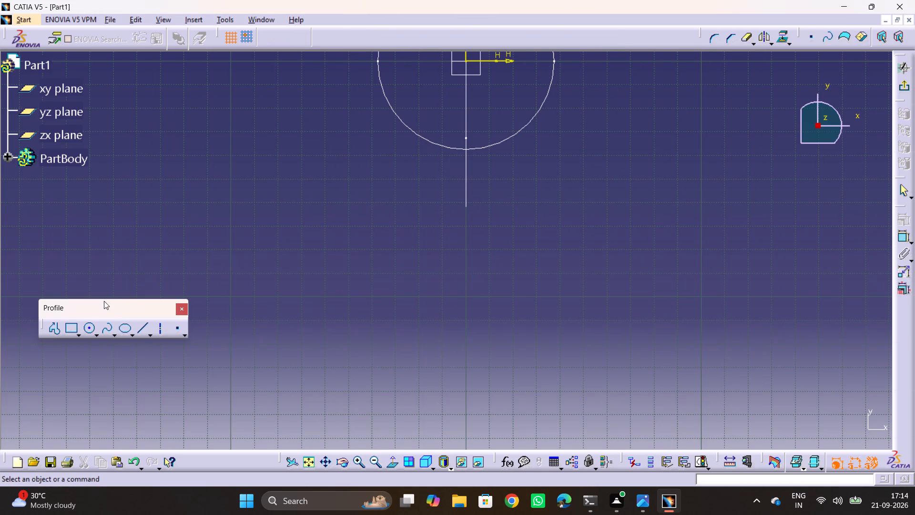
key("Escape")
Sketch a circle of about 12 mm radius centred on the vertical axis, beyond the outer edge of the hook curve.
left_click(91, 326)
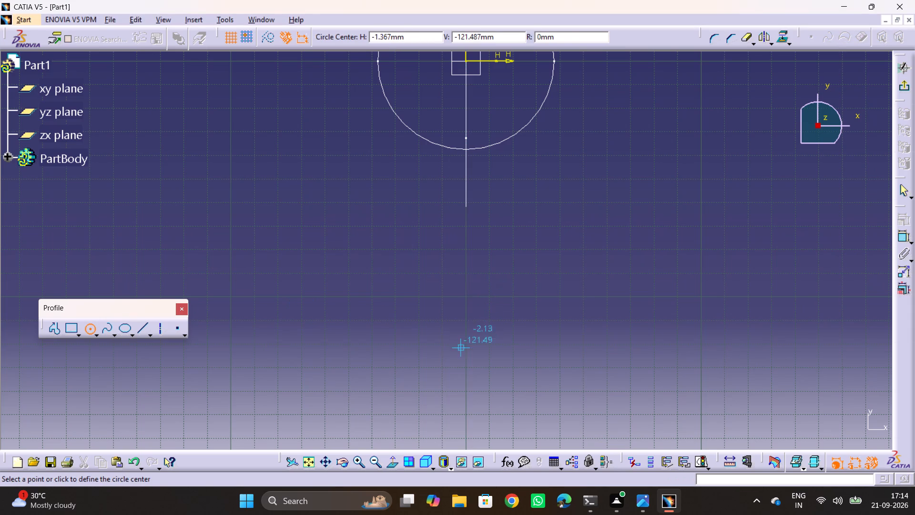
left_click(464, 357)
left_click(465, 328)
middle_click_drag(499, 322, 507, 275)
left_click(553, 271)
Dimension the new circle's radius and set it to 22 mm.
middle_click_drag(512, 348, 503, 315, "ctrl")
key("alt+Tab")
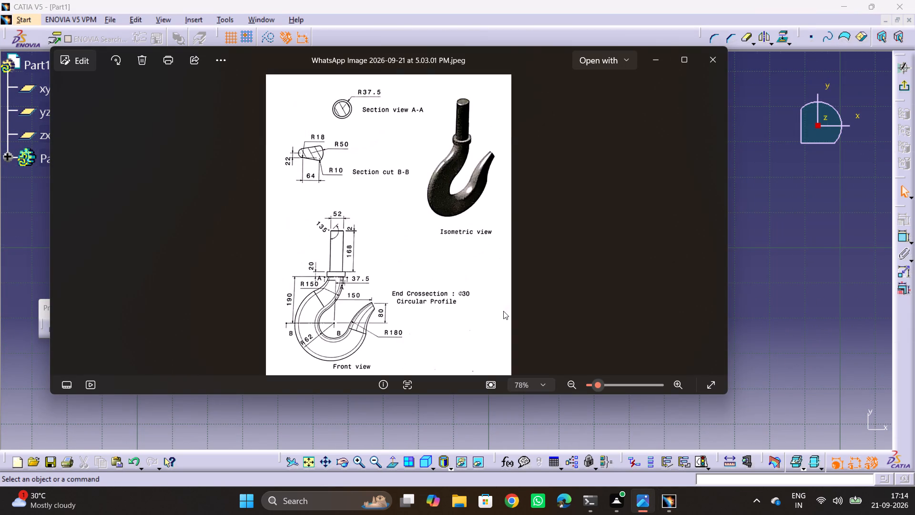
key("alt+Tab")
left_click(899, 241)
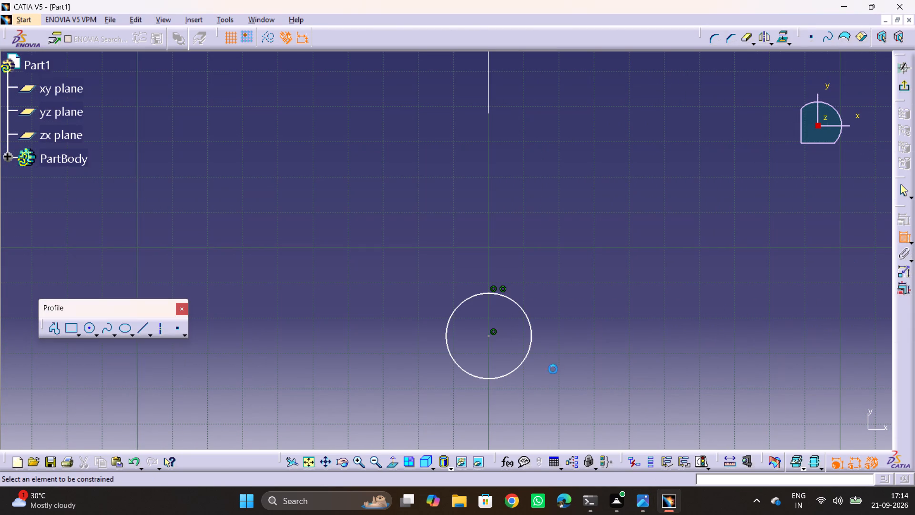
left_click(499, 376)
left_click(516, 400)
double_click(512, 394)
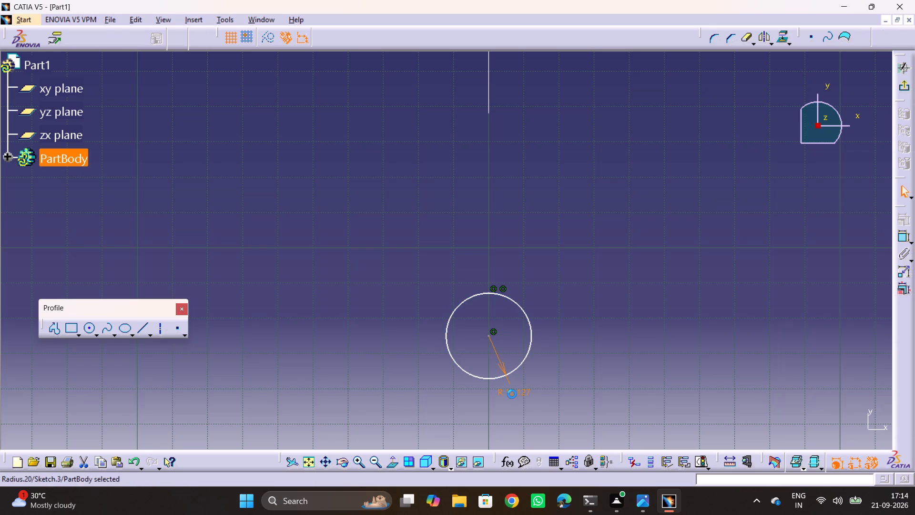
type("11")
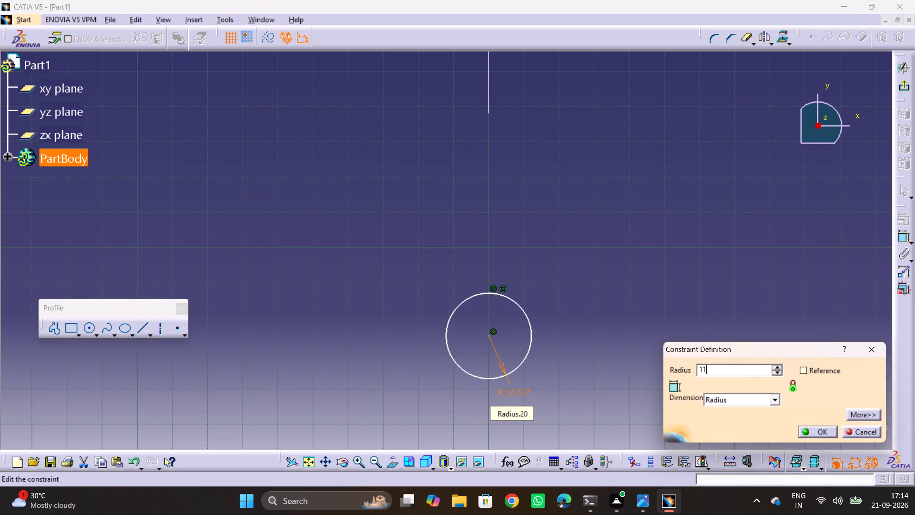
key("BackSpace")
key("BackSpace")
type("22")
key("Return")
left_click(831, 341)
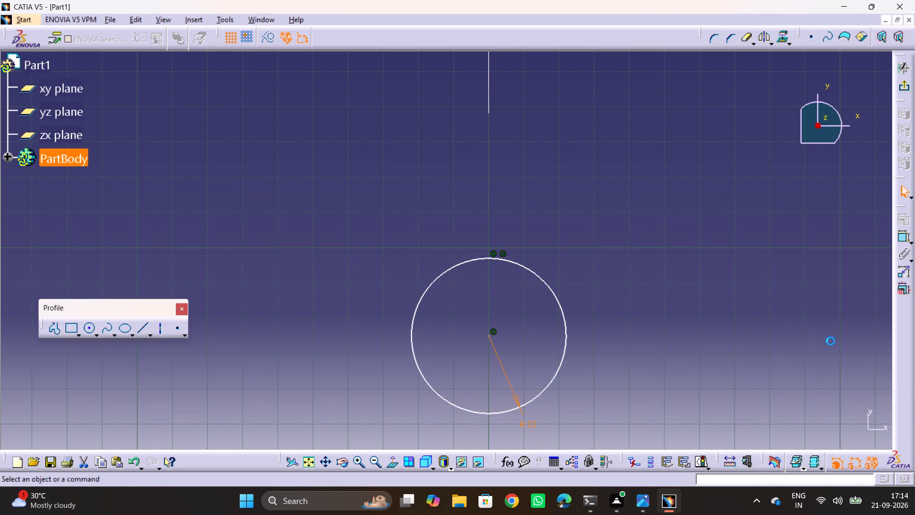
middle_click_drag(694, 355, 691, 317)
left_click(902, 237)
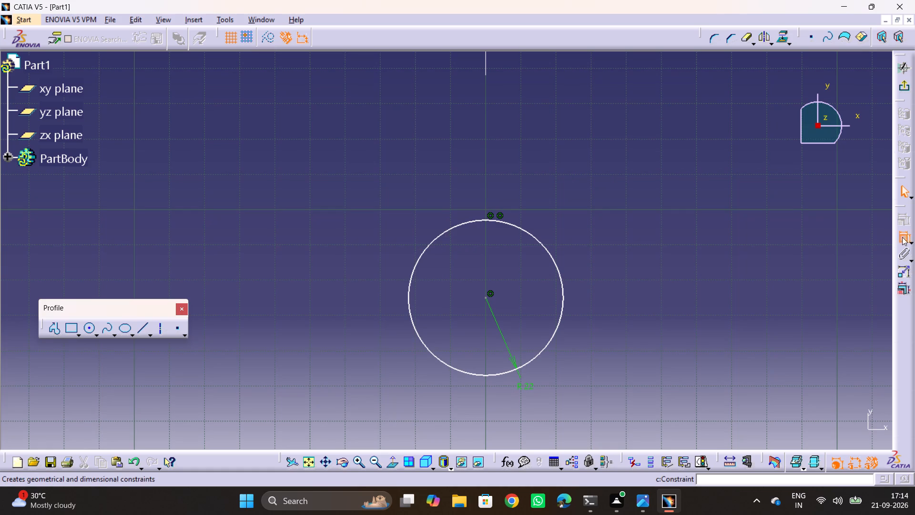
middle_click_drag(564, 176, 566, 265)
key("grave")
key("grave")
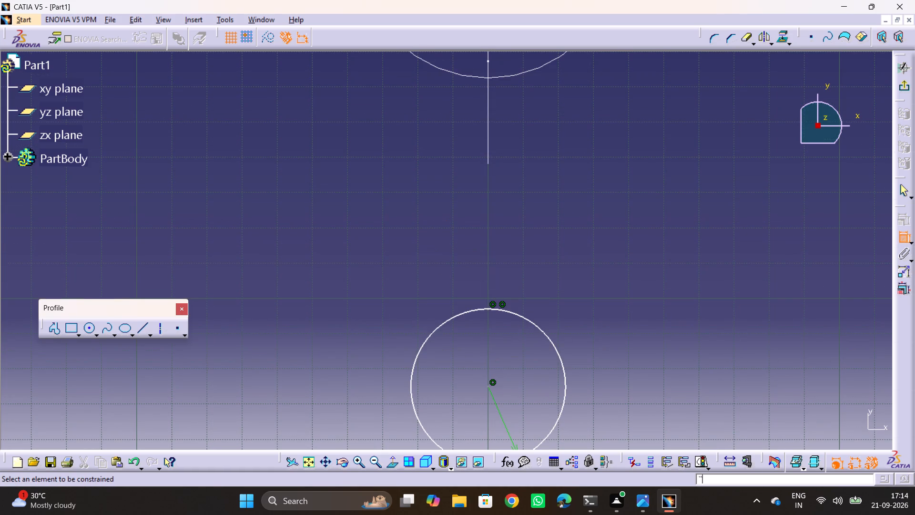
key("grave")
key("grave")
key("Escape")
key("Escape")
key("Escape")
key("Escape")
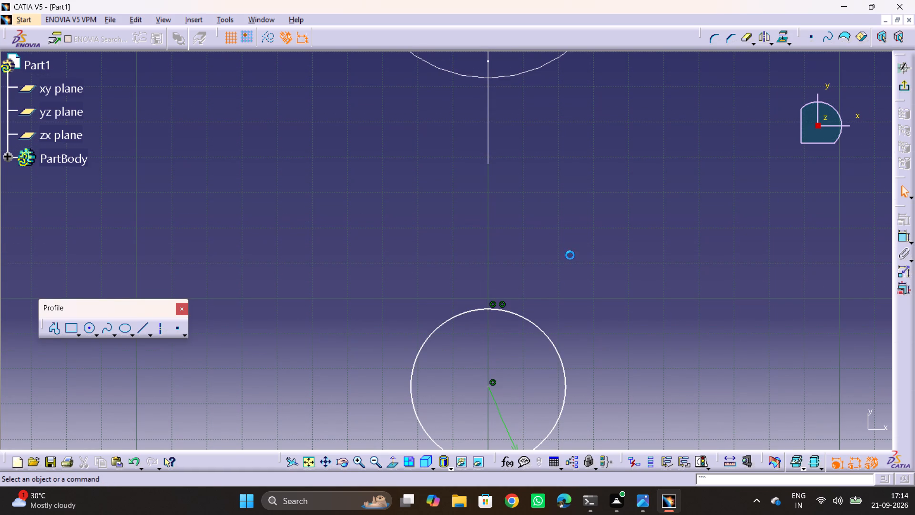
Sketch a line about 70 mm long from the right side of the 22 mm-radius circle, sloping outward and up at about 77°.
middle_click_drag(584, 281, 589, 225)
middle_click_drag(589, 214, 587, 259, "ctrl")
middle_click_drag(591, 246, 583, 269)
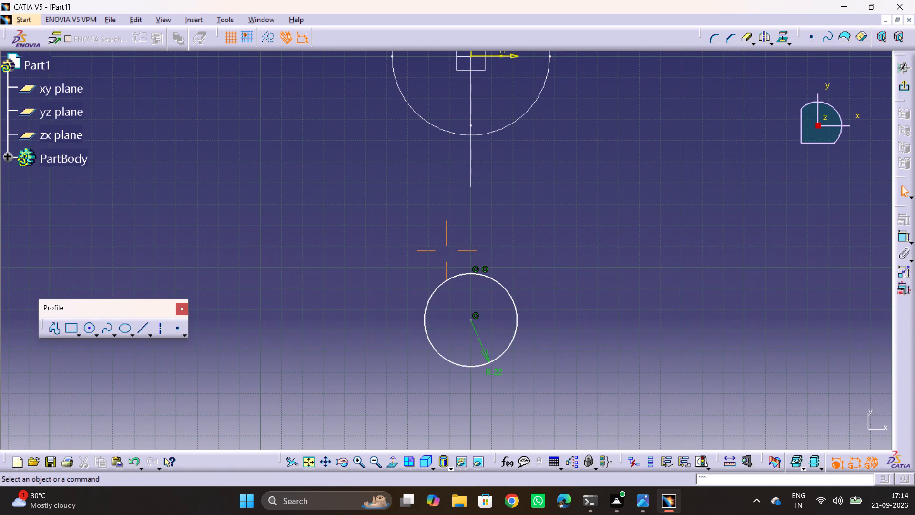
left_click(142, 330)
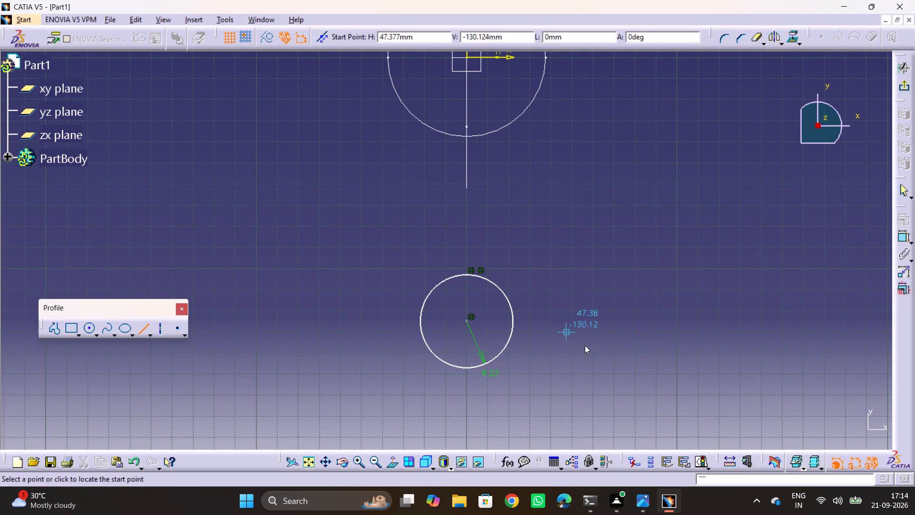
left_click(511, 332)
left_click(545, 188)
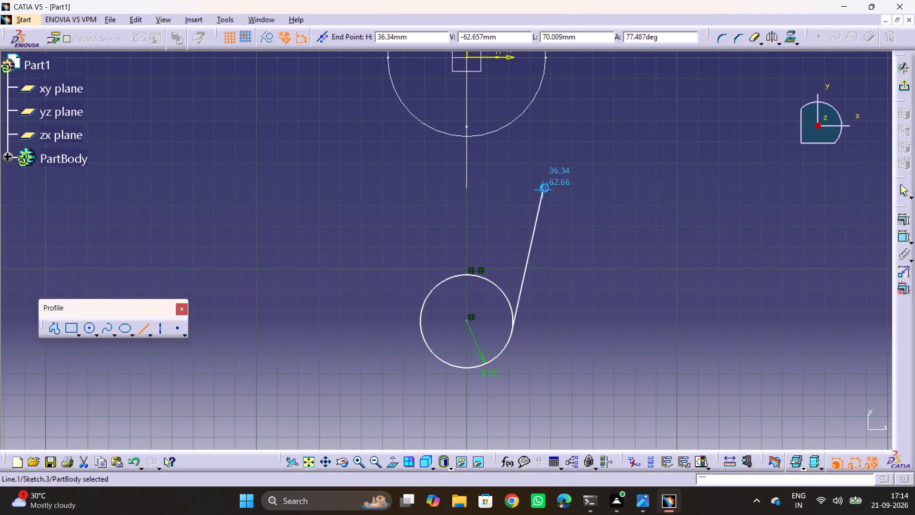
left_click(565, 282)
Mirror the slanted line about the vertical axis to create its counterpart on the other side of the circle.
left_click(536, 236)
middle_click_drag(451, 192, 440, 232)
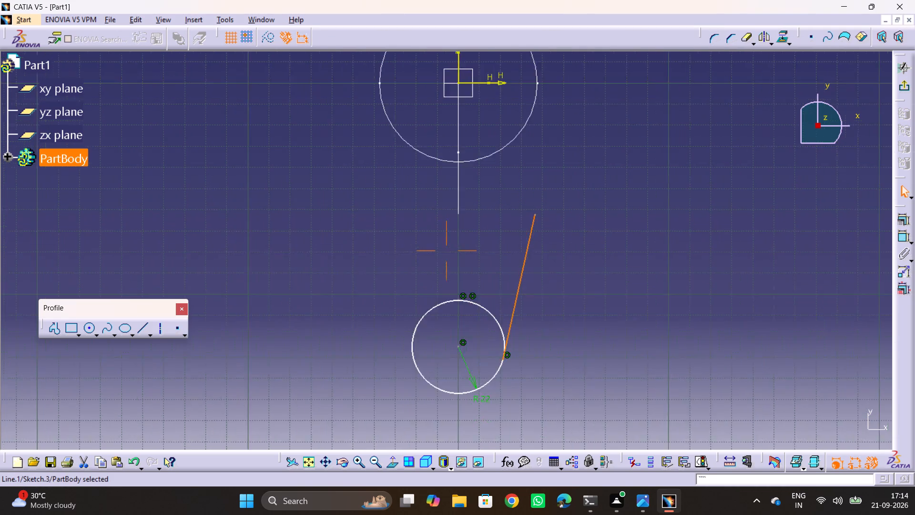
middle_click_drag(440, 232, 437, 256)
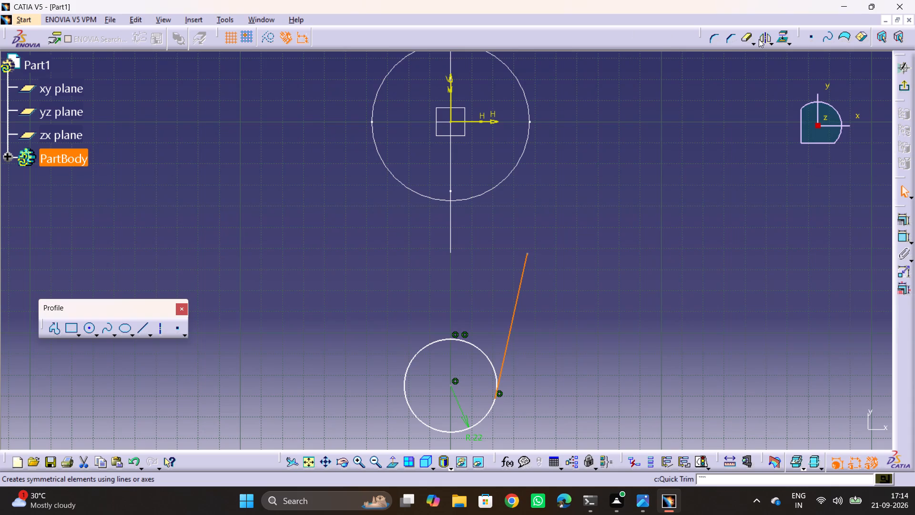
left_click(759, 39)
left_click(450, 95)
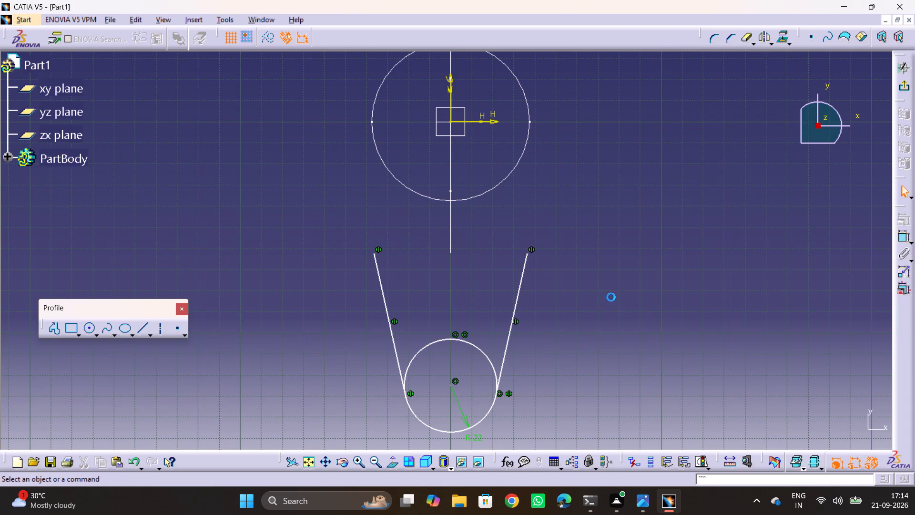
left_click(611, 297)
middle_click_drag(553, 279, 565, 272)
key("Escape")
key("Escape")
key("Escape")
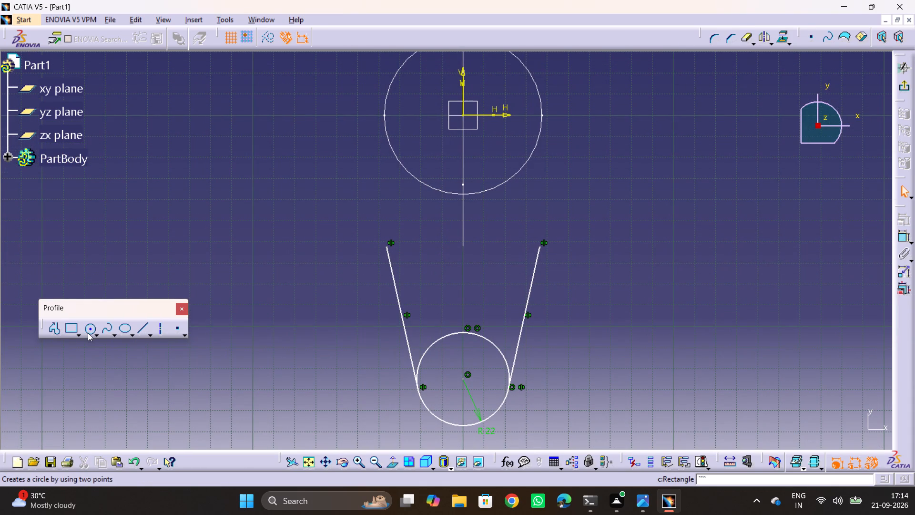
Sketch a three-point arc from the left line's upper end through the right line's upper end, ending just beyond it.
left_click(96, 333)
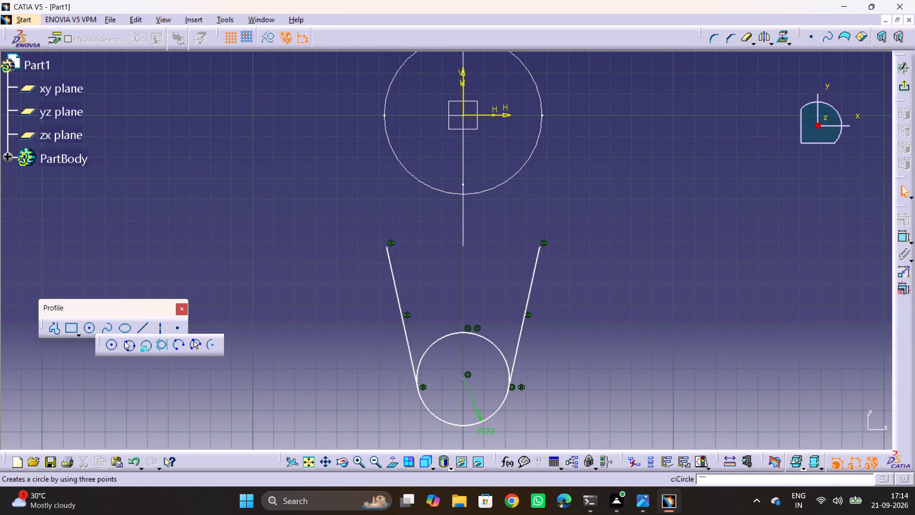
left_click(184, 345)
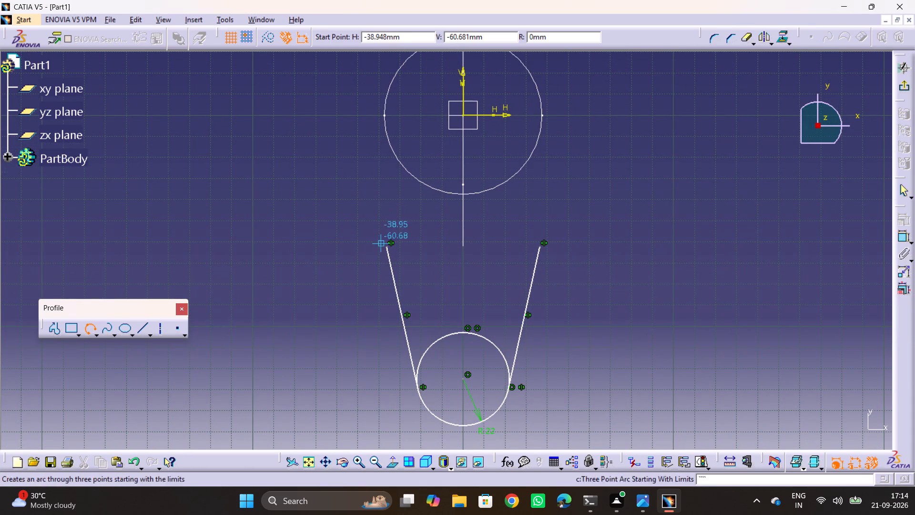
left_click(385, 247)
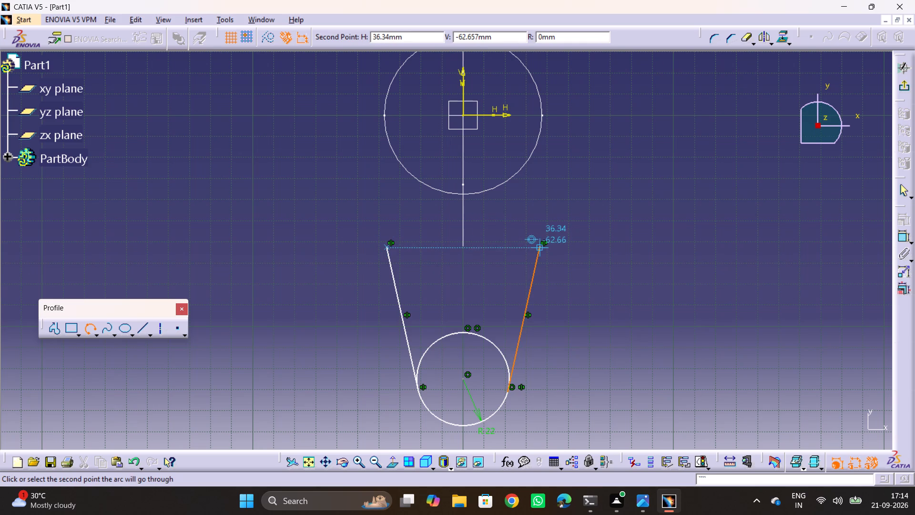
left_click(541, 245)
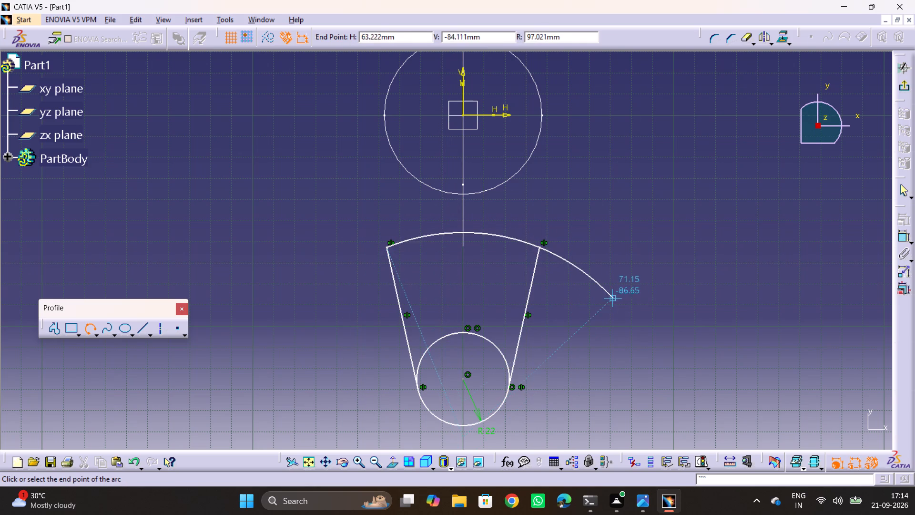
left_click(565, 286)
left_click(628, 279)
key("Escape")
key("Escape")
key("Escape")
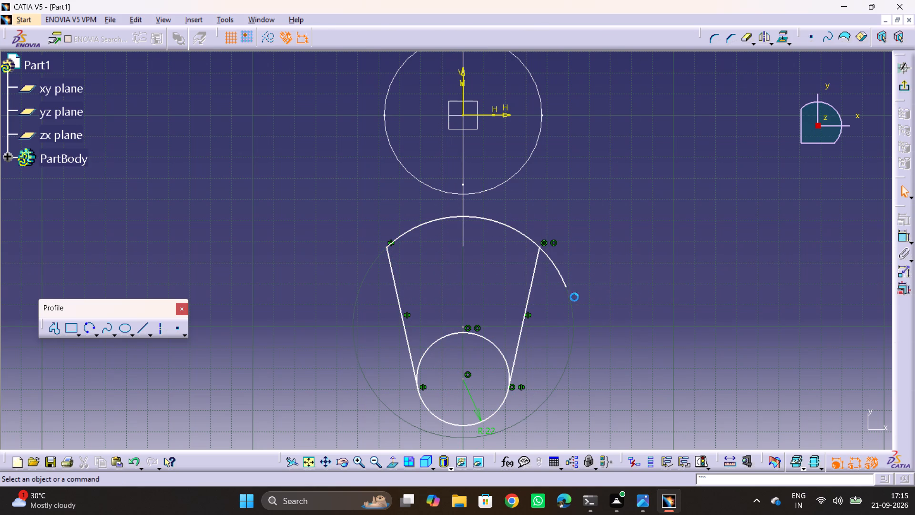
Make the arc's free endpoint coincident with the right slanted line's upper end.
left_click(567, 288)
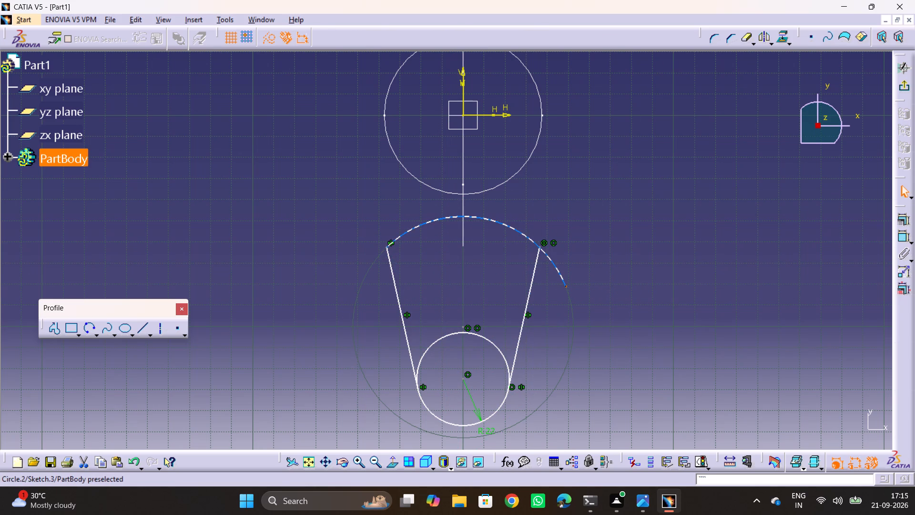
left_click(538, 248, "ctrl")
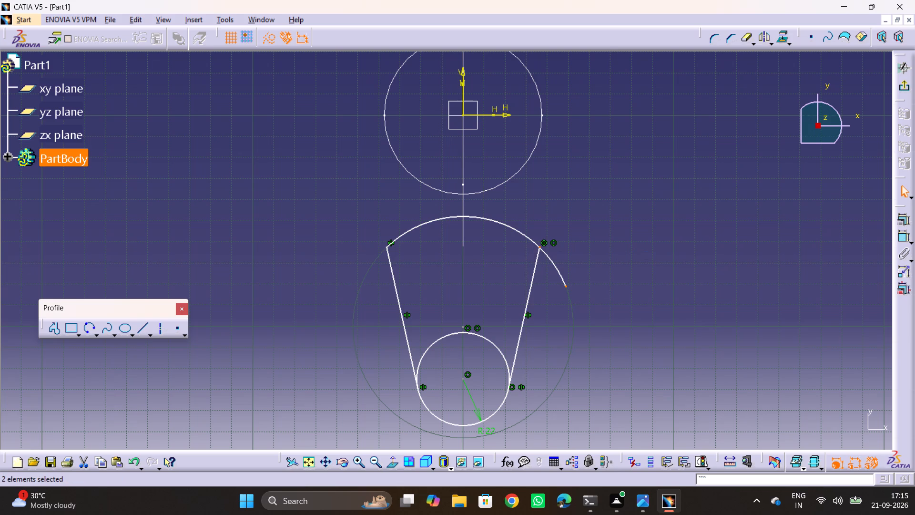
left_click(905, 226)
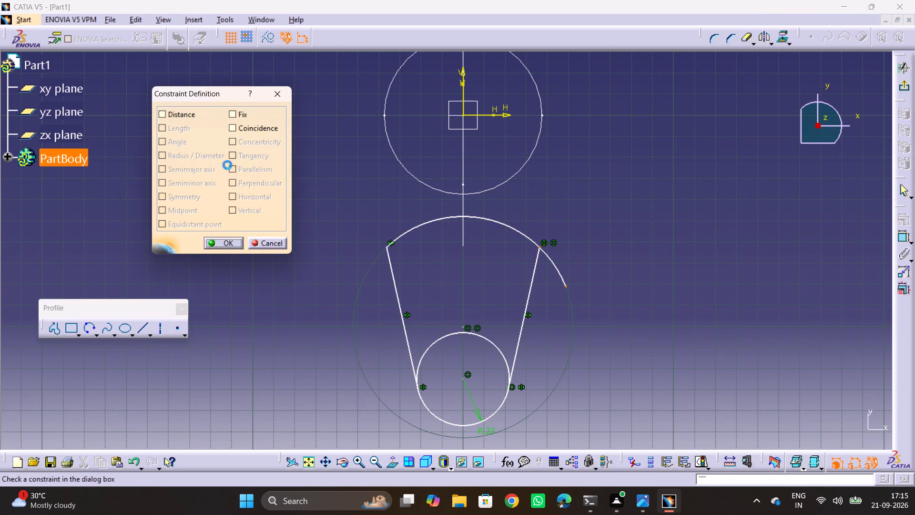
left_click(236, 133)
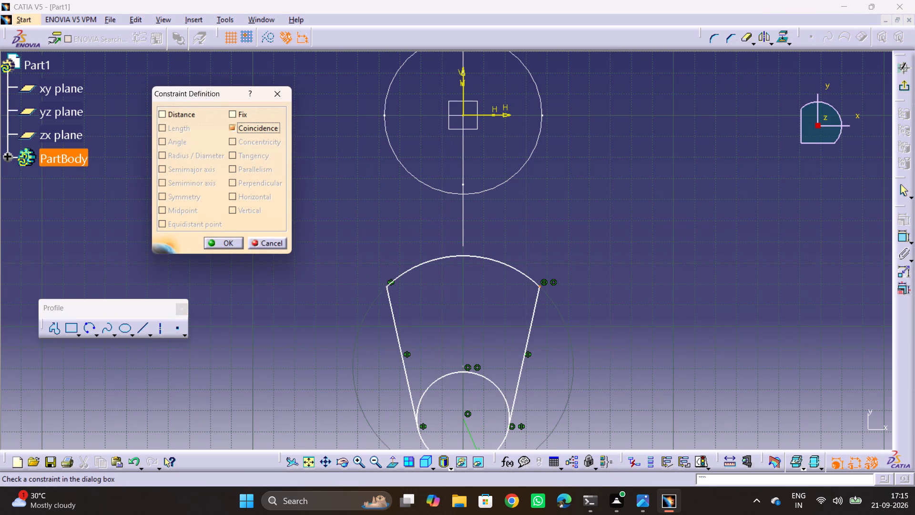
left_click(230, 246)
Delete the extra coincidence constraints near the arc's centre and at the top of the 22 mm-radius circle.
middle_click_drag(370, 296, 337, 180)
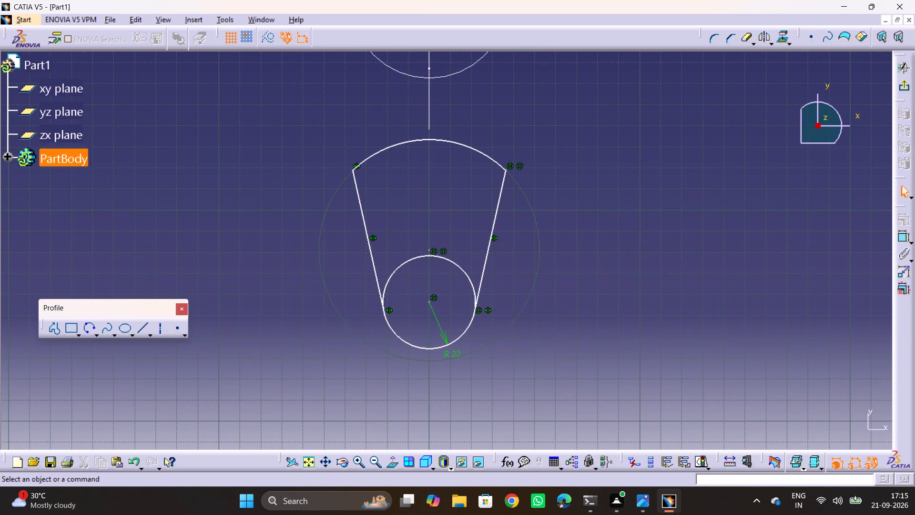
left_click(512, 326)
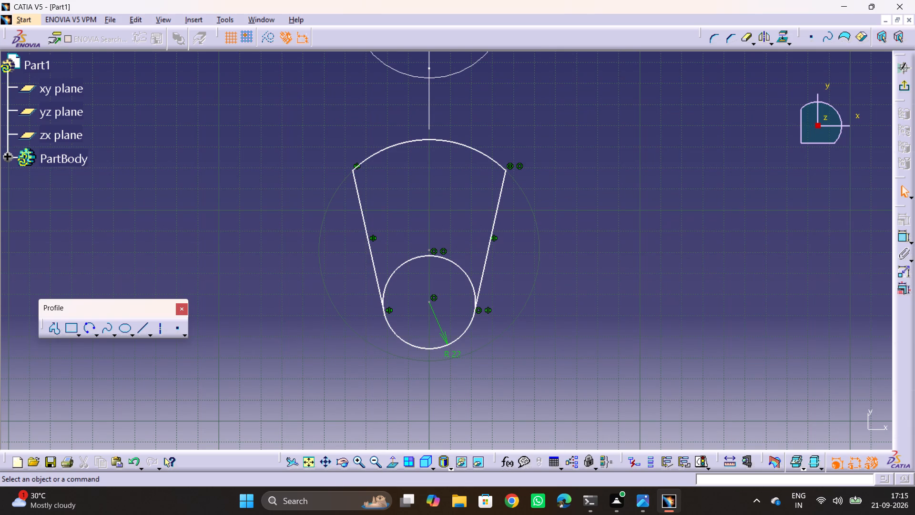
left_click(537, 277)
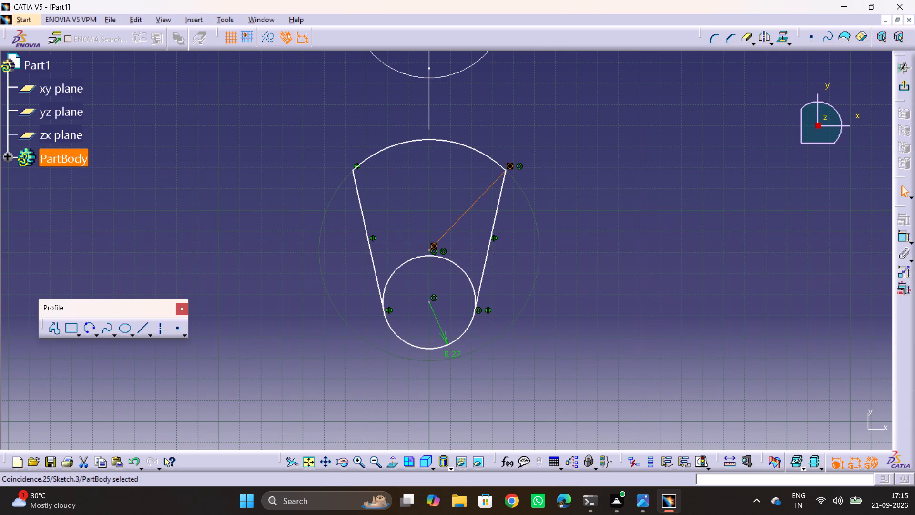
key("Delete")
left_click(444, 249)
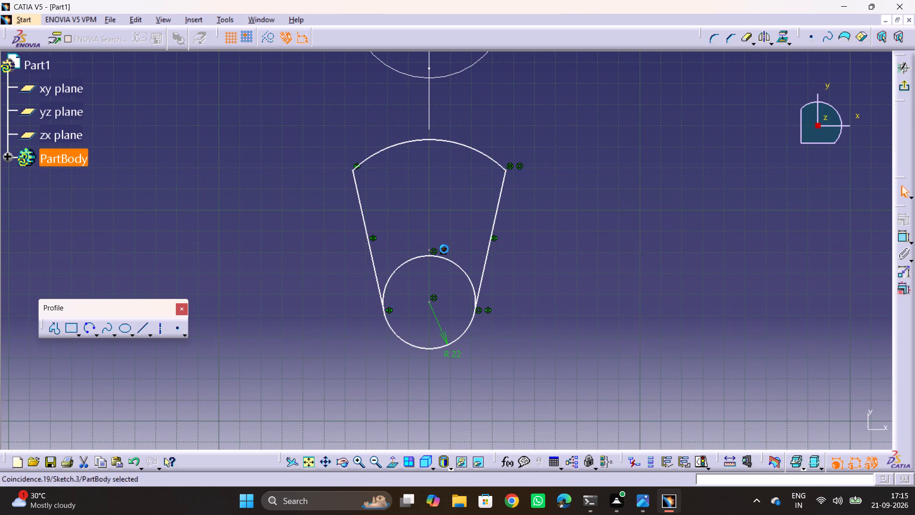
key("Delete")
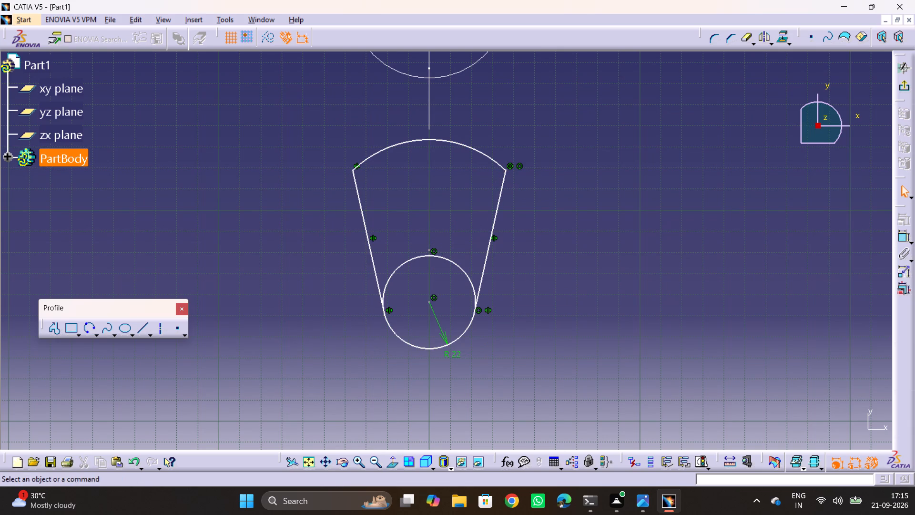
left_click(431, 249)
key("Delete")
left_click(435, 252)
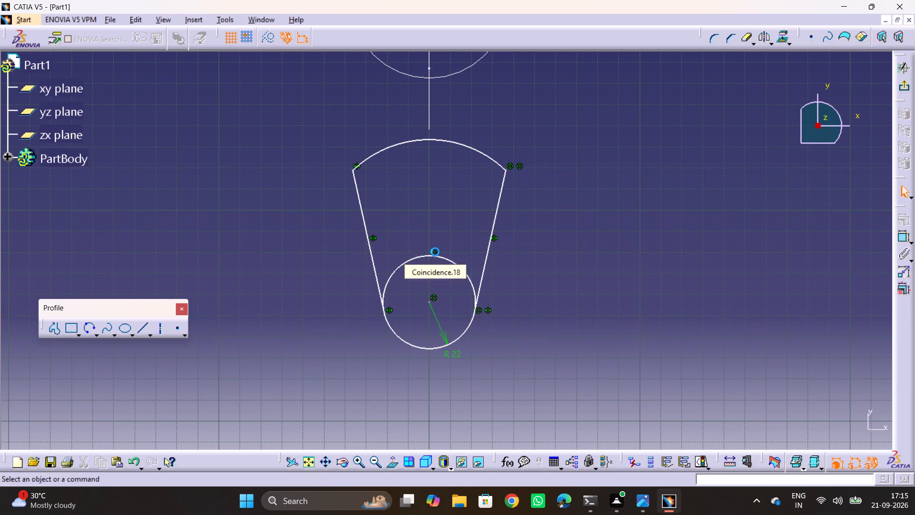
key("Delete")
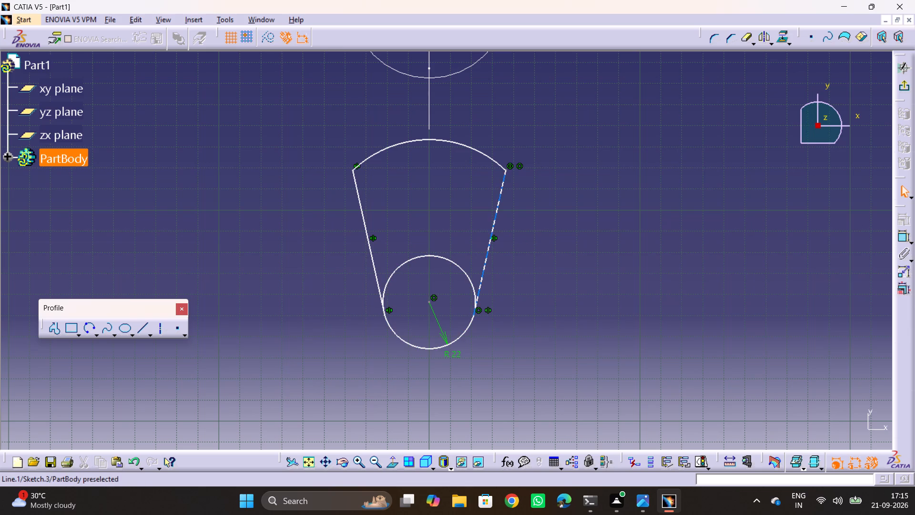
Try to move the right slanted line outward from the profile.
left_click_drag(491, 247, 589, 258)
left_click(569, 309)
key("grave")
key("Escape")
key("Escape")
Add a vertical dimension between the right slanted line's endpoints and set it to 64 mm.
middle_click_drag(572, 249, 596, 291)
middle_click_drag(546, 358, 523, 315)
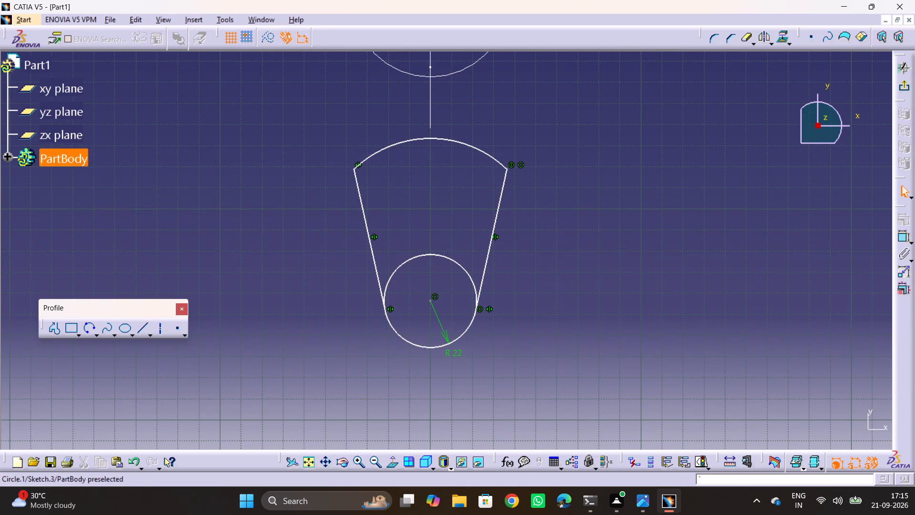
double_click(905, 234)
left_click(496, 227)
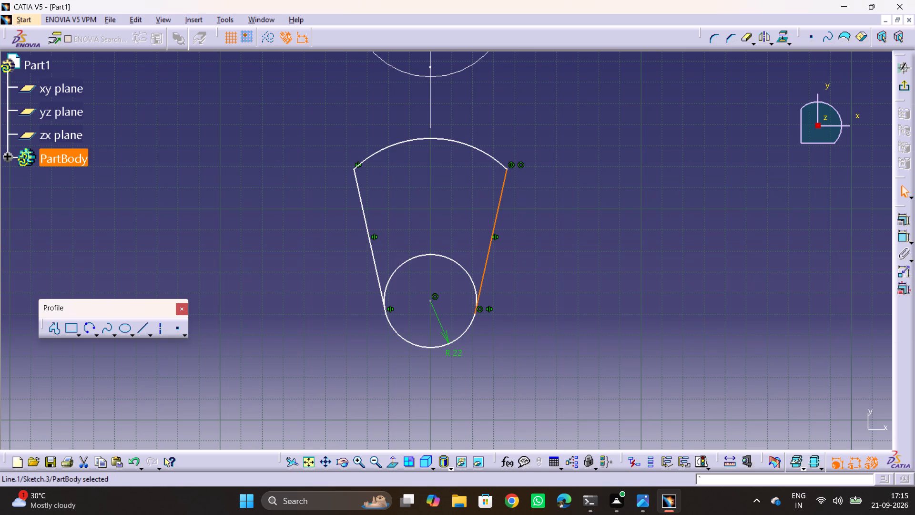
left_click(902, 237)
right_click(578, 233)
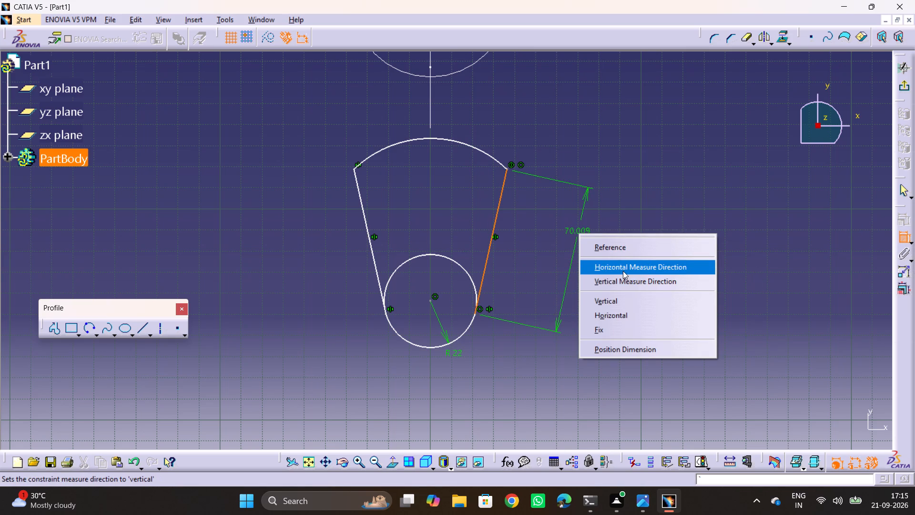
left_click(621, 280)
left_click(583, 269)
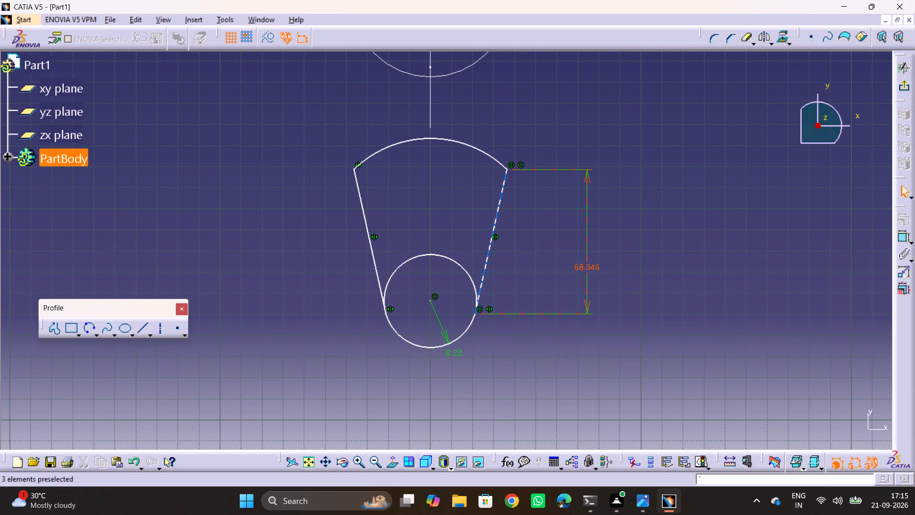
double_click(585, 268)
type("64")
key("Return")
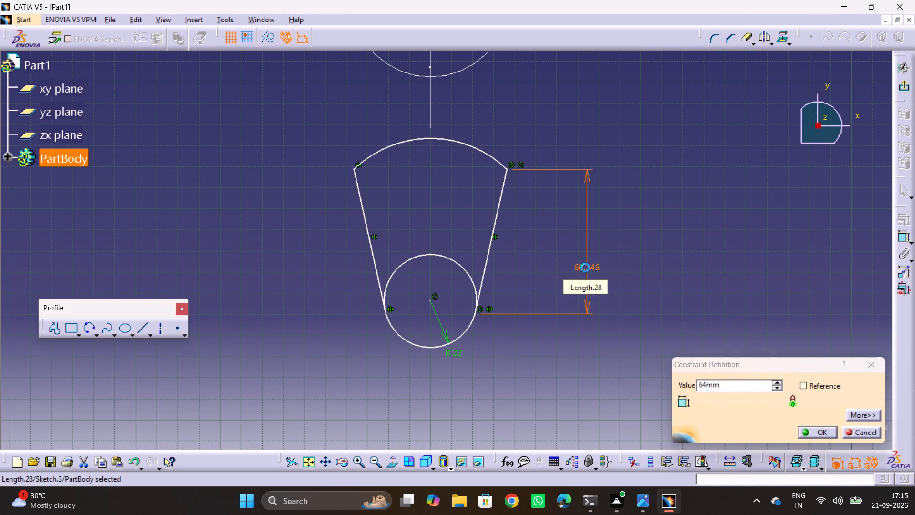
Dimension the upper arc's radius and set it to 50 mm.
left_click(903, 240)
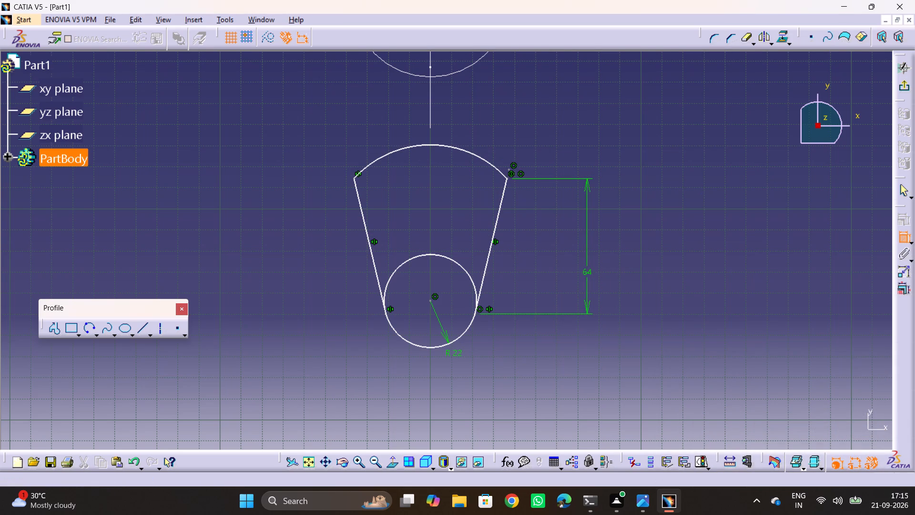
left_click(426, 146)
left_click(418, 186)
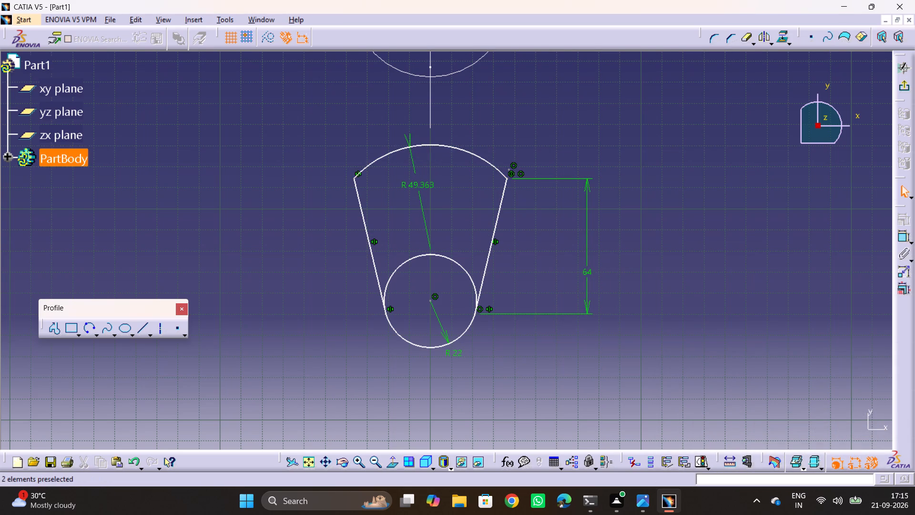
left_click(422, 178)
double_click(420, 186)
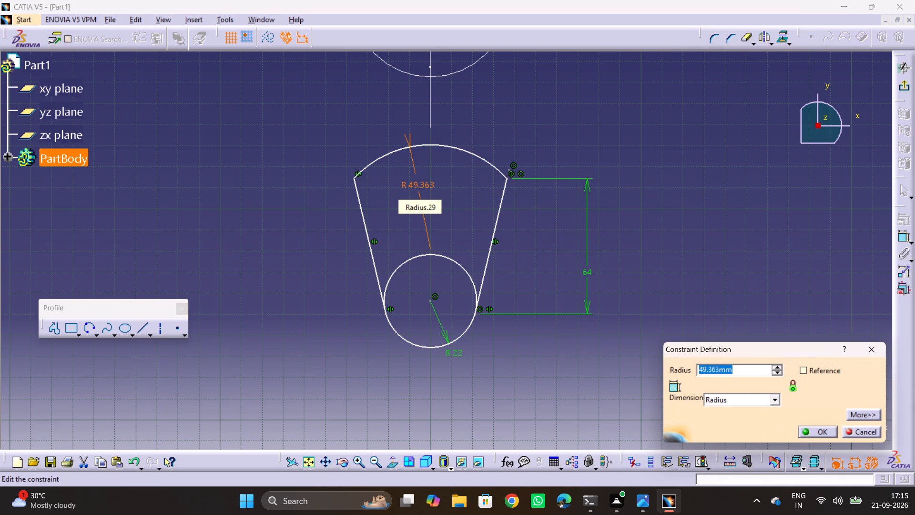
type("50")
key("Return")
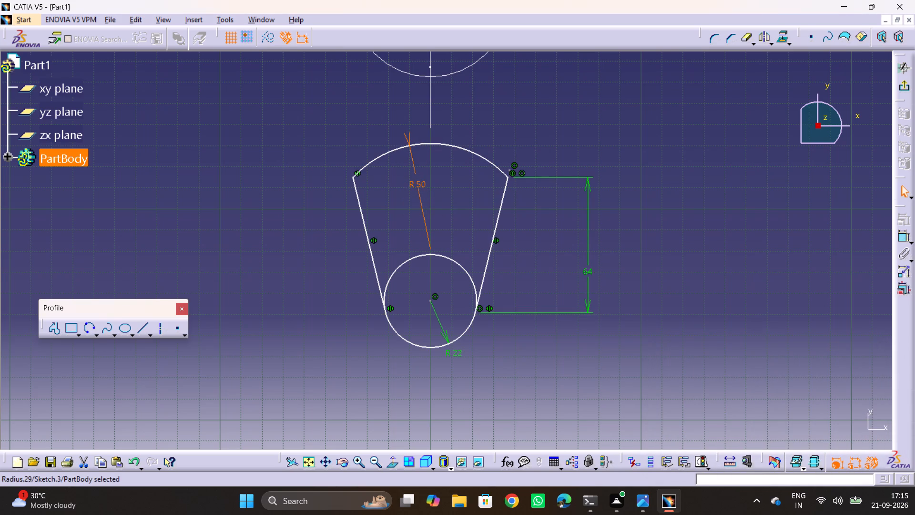
Trim away the upper part of the 22 mm-radius circle lying between the two slanted lines of the section profile.
left_click(643, 262)
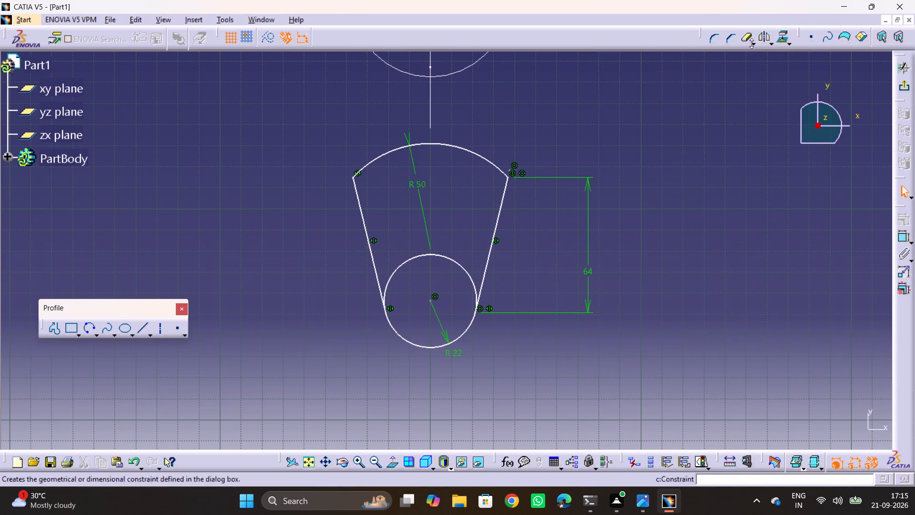
left_click(742, 35)
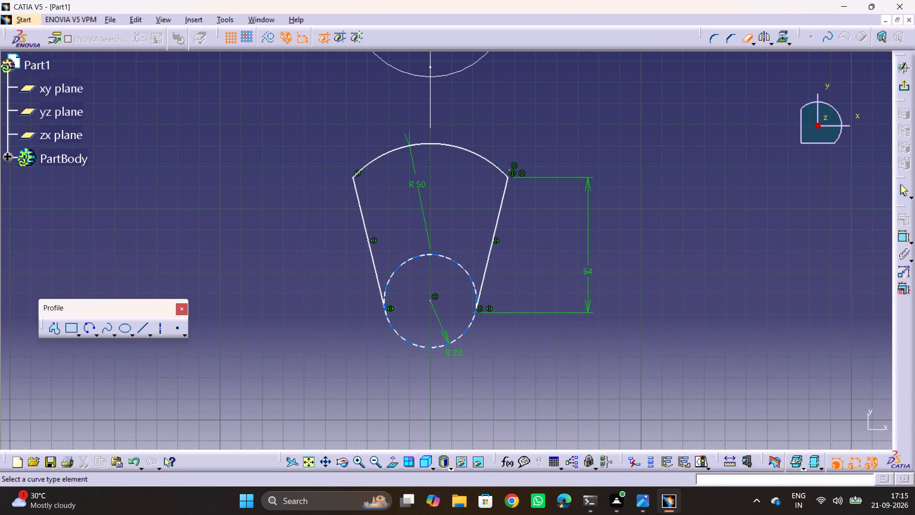
left_click(418, 256)
left_click(679, 283)
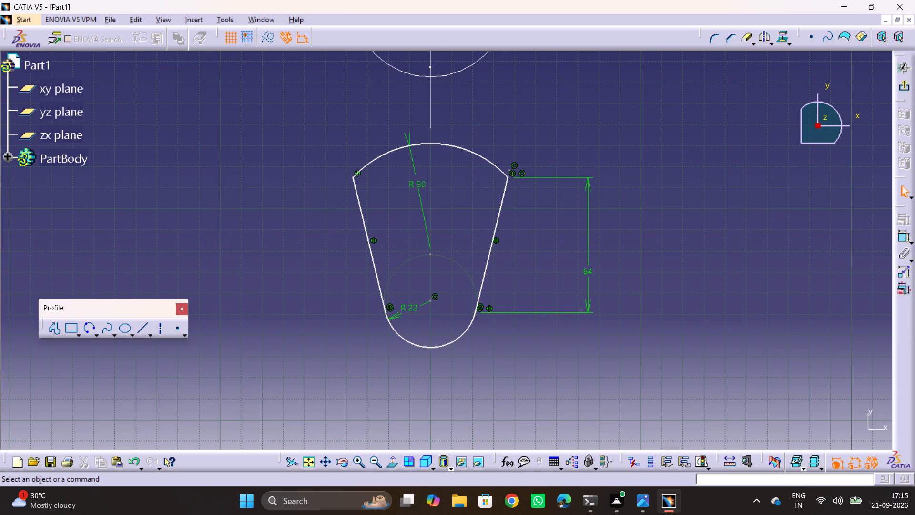
key("Escape")
key("Escape")
key("Escape")
Round both upper corners where the 50 mm arc meets the slanted lines, converting the right line's length into a distance.
double_click(715, 41)
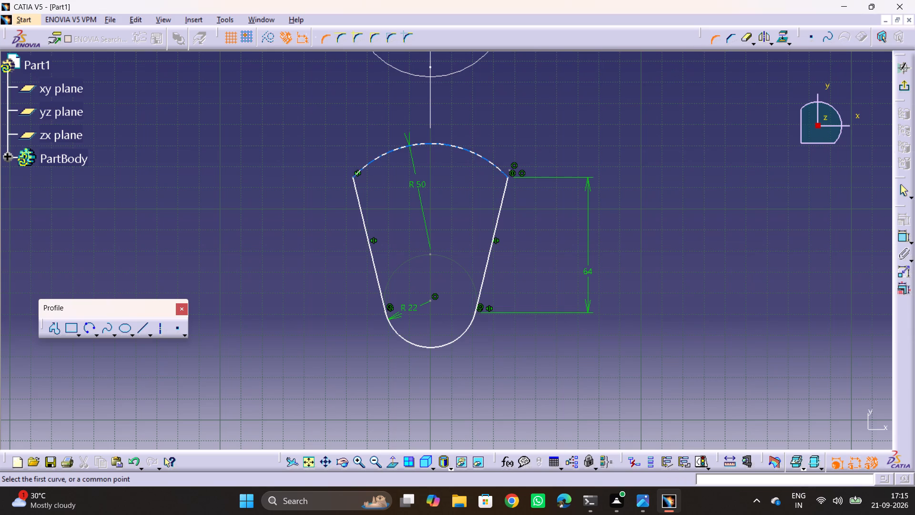
left_click(387, 156)
left_click(356, 188)
left_click_drag(360, 179, 365, 175)
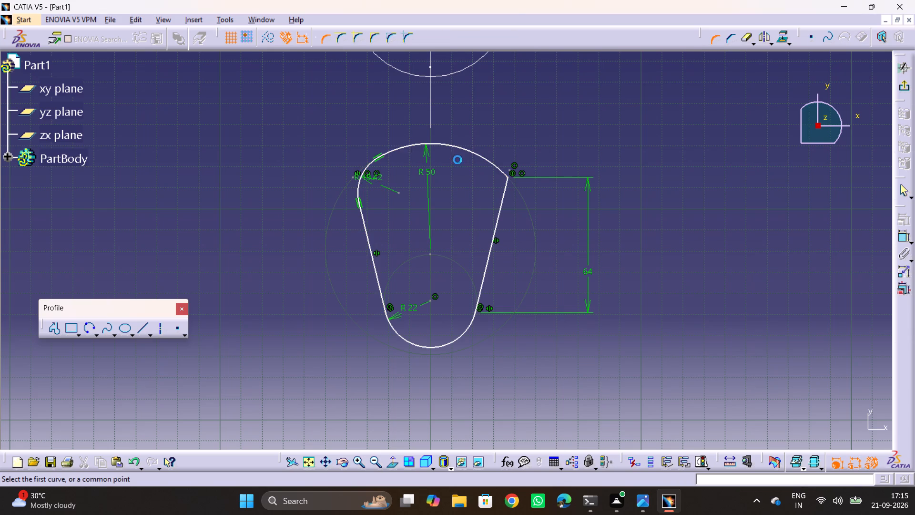
left_click(465, 151)
left_click(504, 187)
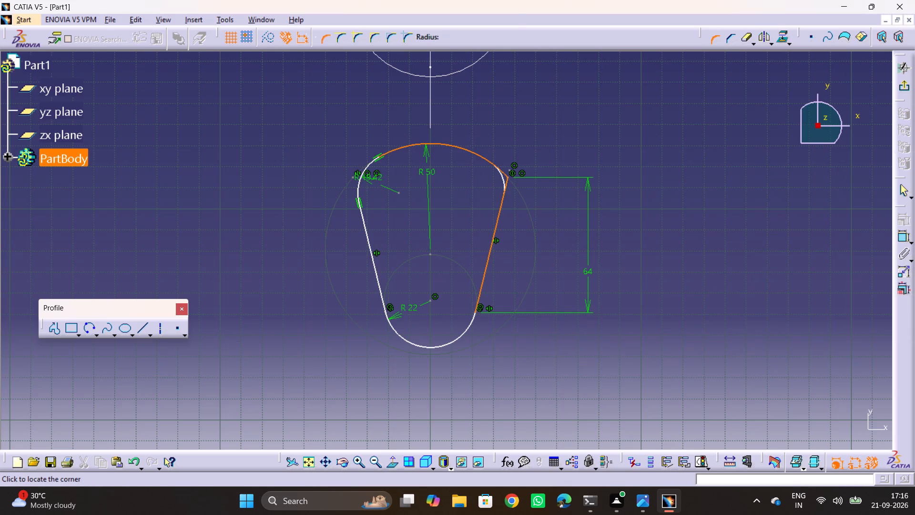
left_click(492, 171)
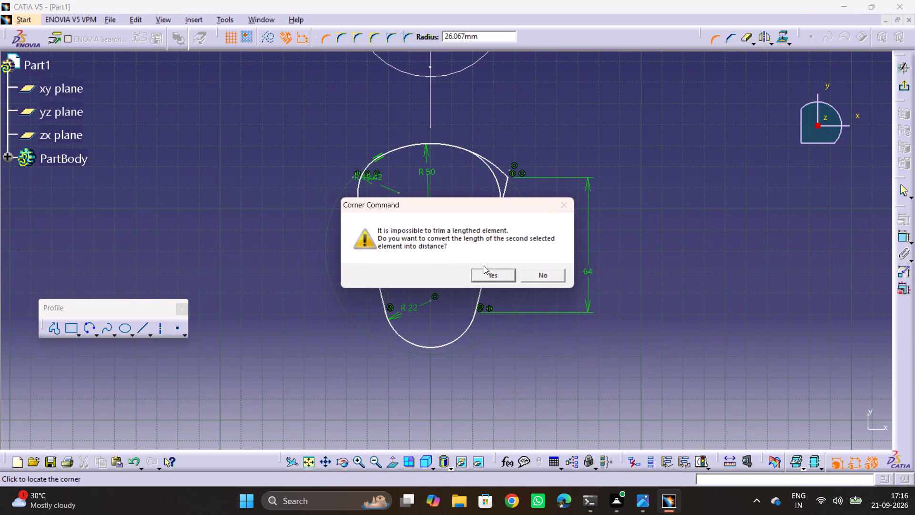
left_click(486, 276)
left_click(699, 249)
key("Escape")
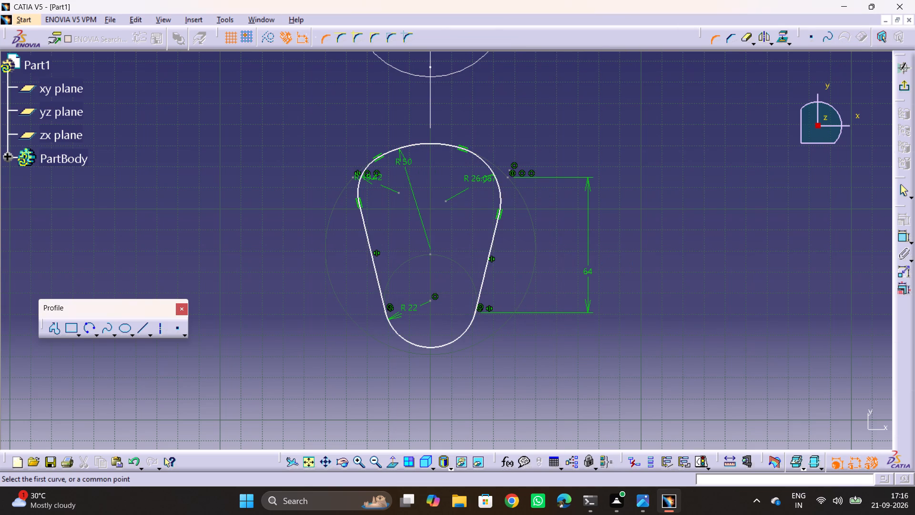
Check the corner radius in the reference drawing's section cut B-B and set both upper corner radii to 10 mm.
key("alt+Tab")
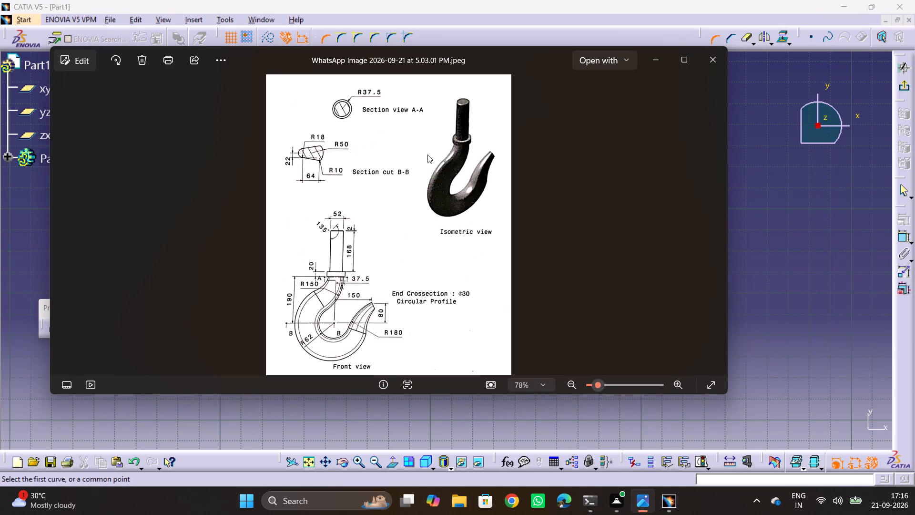
key("alt+Tab")
double_click(374, 175)
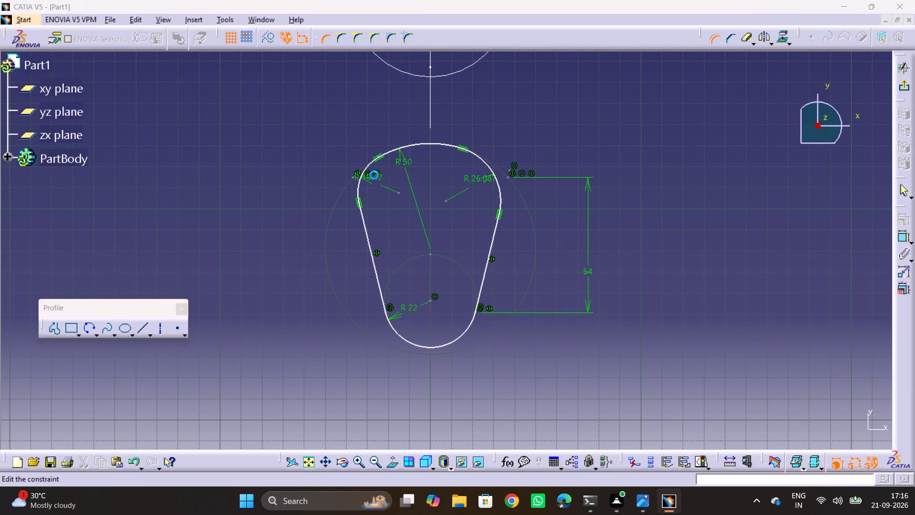
type("10")
key("Return")
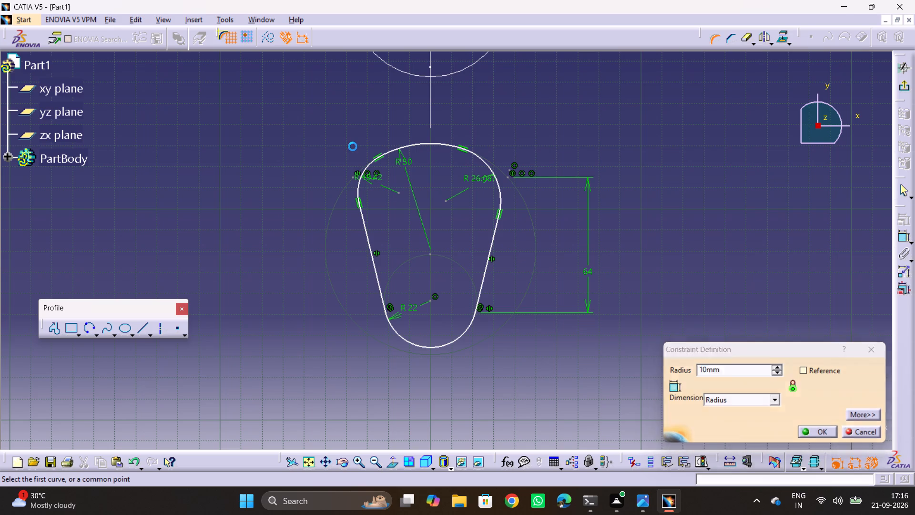
double_click(483, 180)
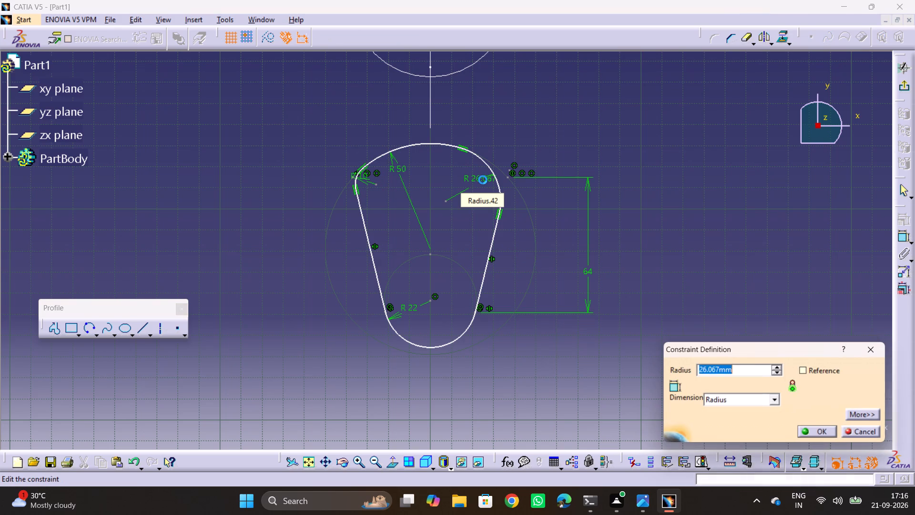
type("10")
key("Return")
left_click(651, 259)
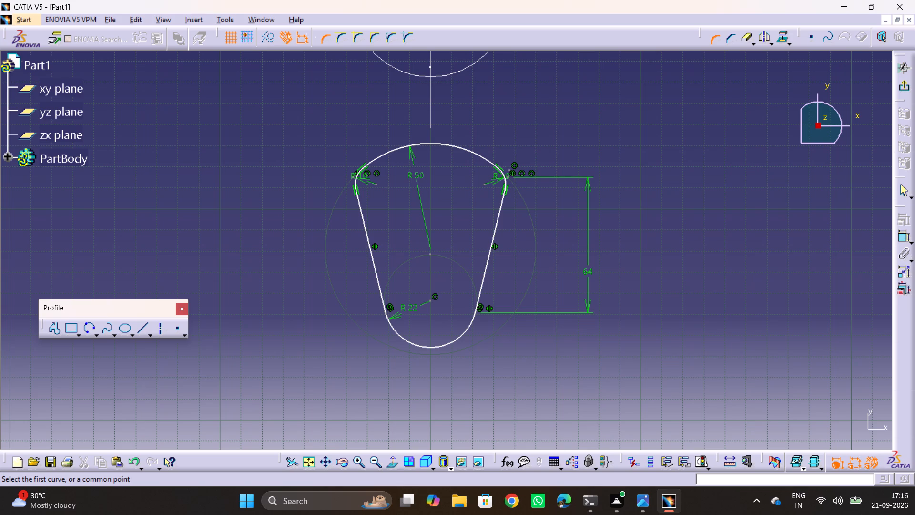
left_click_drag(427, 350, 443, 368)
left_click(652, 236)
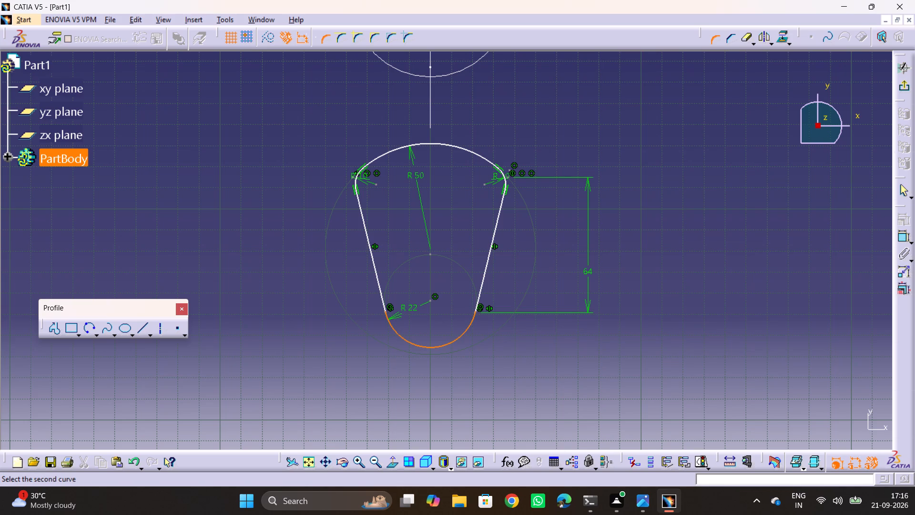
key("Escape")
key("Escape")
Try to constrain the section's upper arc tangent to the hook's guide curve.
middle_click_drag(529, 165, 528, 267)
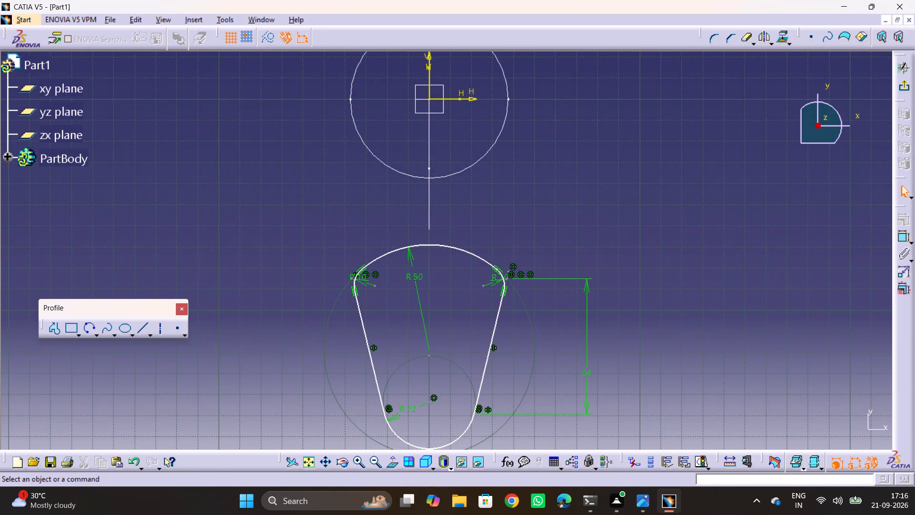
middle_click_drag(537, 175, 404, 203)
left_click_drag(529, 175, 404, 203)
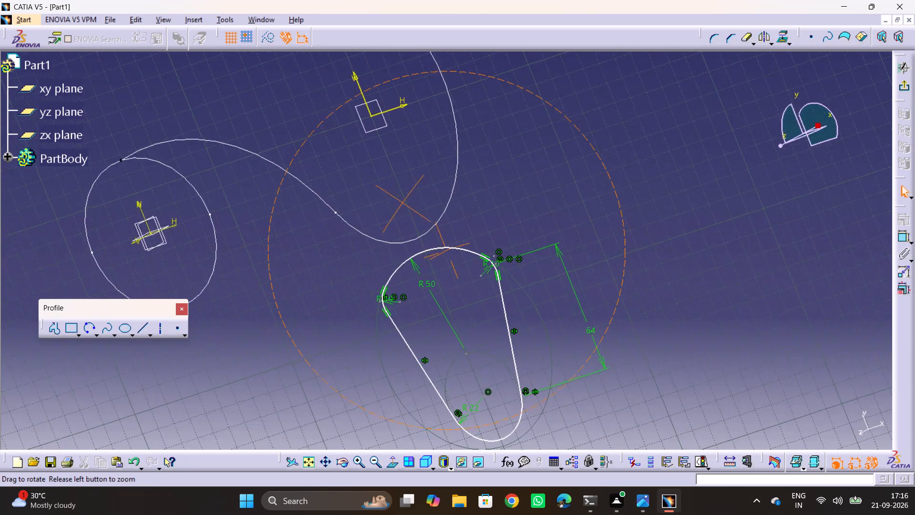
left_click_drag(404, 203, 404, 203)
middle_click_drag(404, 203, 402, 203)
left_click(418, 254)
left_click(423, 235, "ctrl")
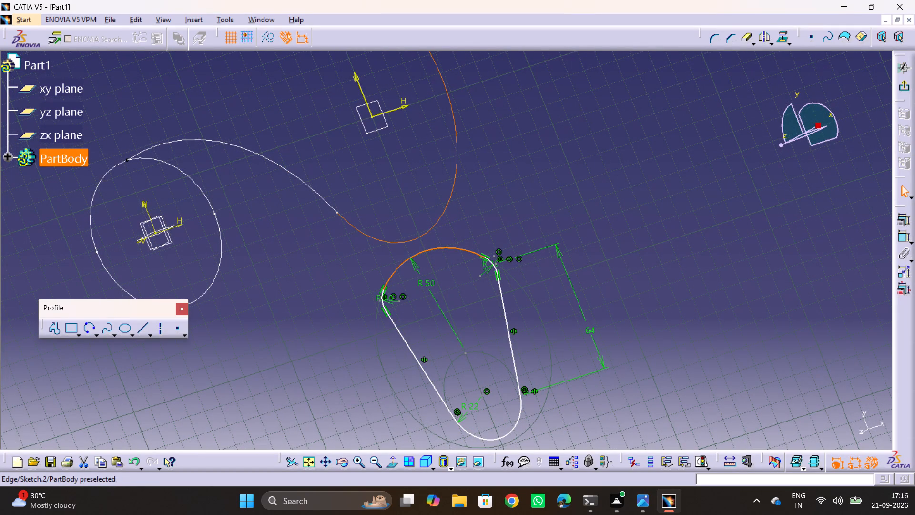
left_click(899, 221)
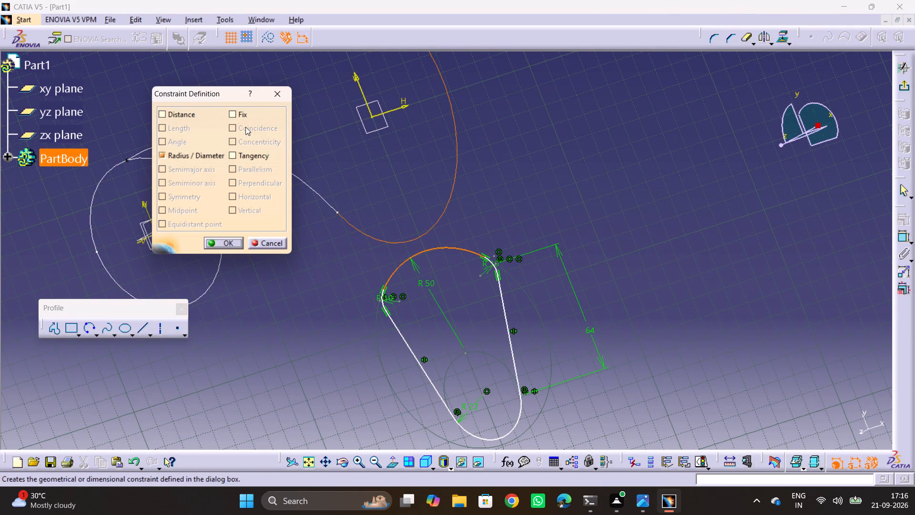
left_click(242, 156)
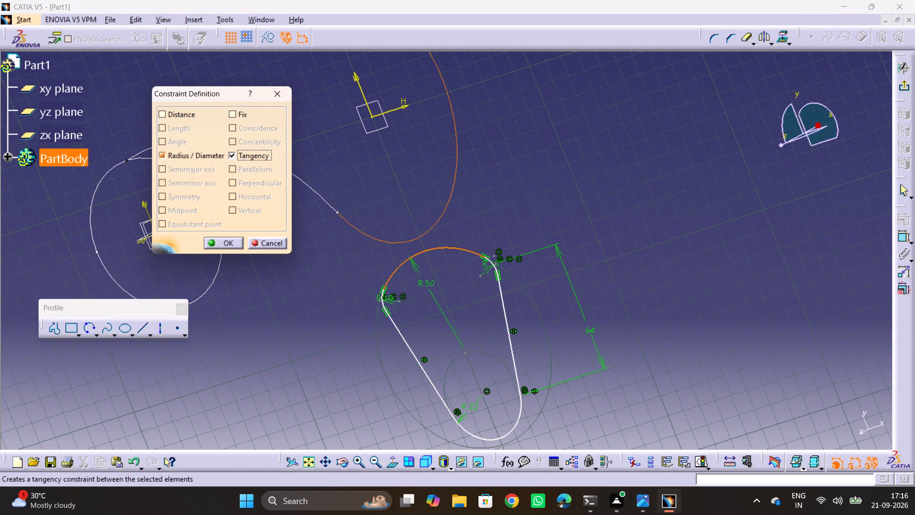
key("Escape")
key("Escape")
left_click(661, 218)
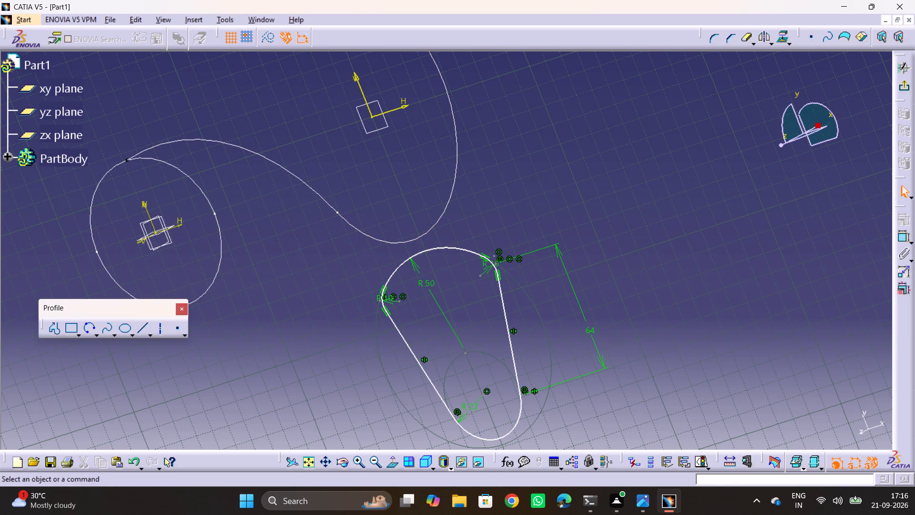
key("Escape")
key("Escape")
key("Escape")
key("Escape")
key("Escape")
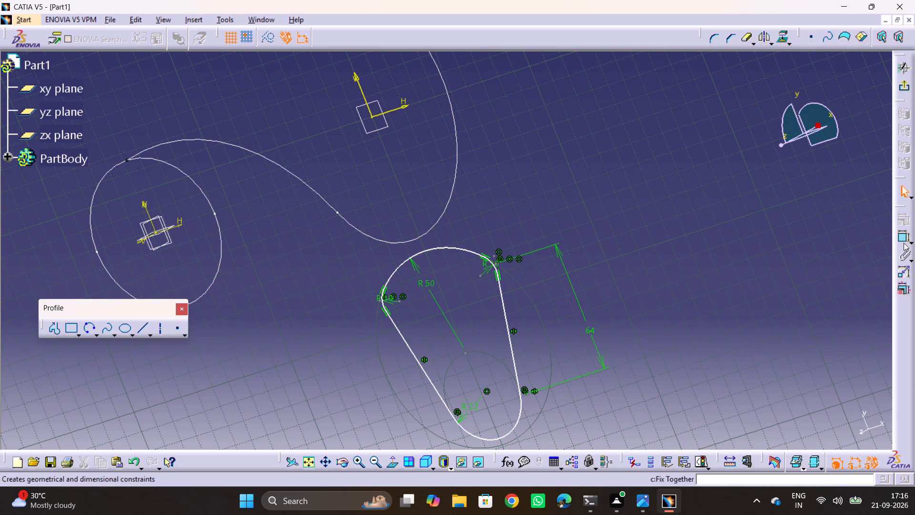
Dimension the distance from the sketch's horizontal axis to the section's upper 50 mm arc and set it to 62 mm.
left_click(902, 239)
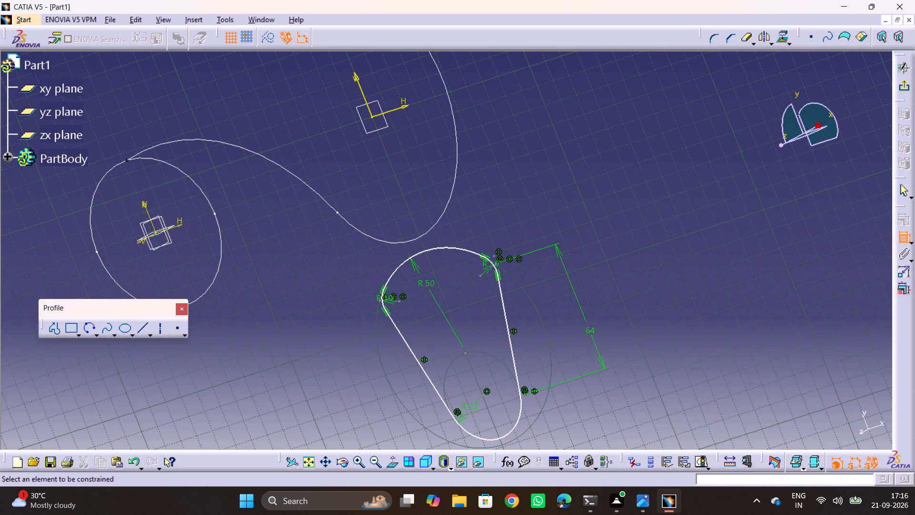
left_click(416, 257)
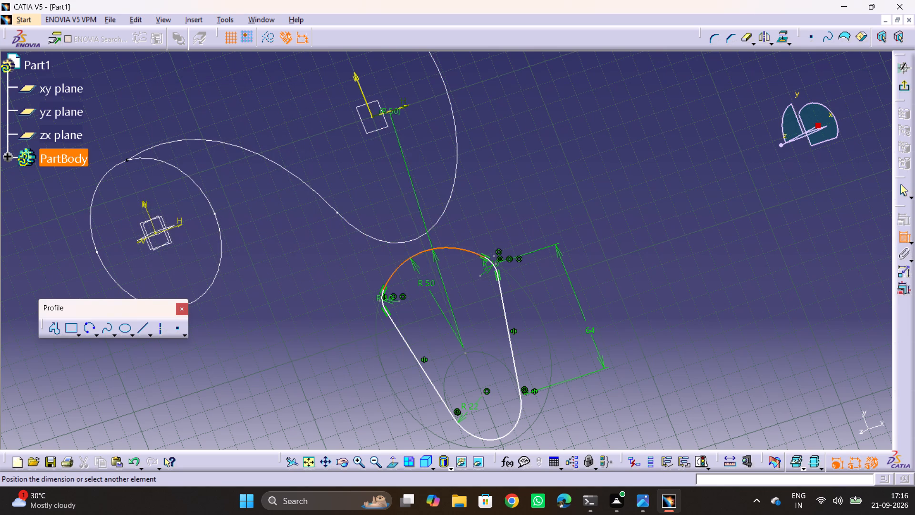
left_click(392, 112)
left_click(420, 182)
double_click(424, 180)
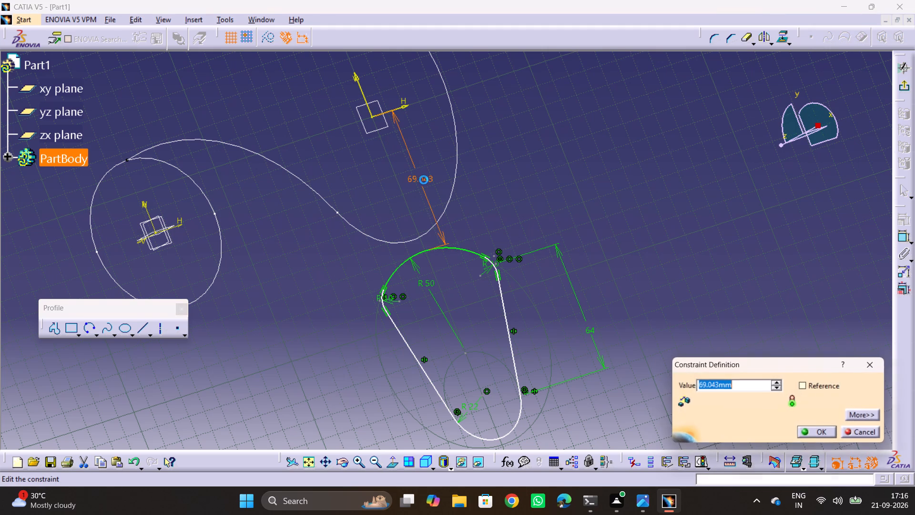
type("62")
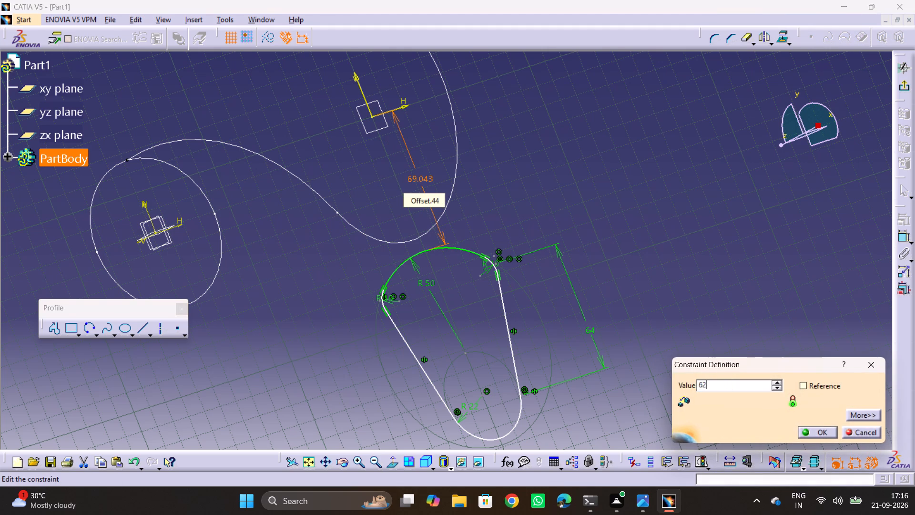
key("Return")
left_click(669, 178)
key("Escape")
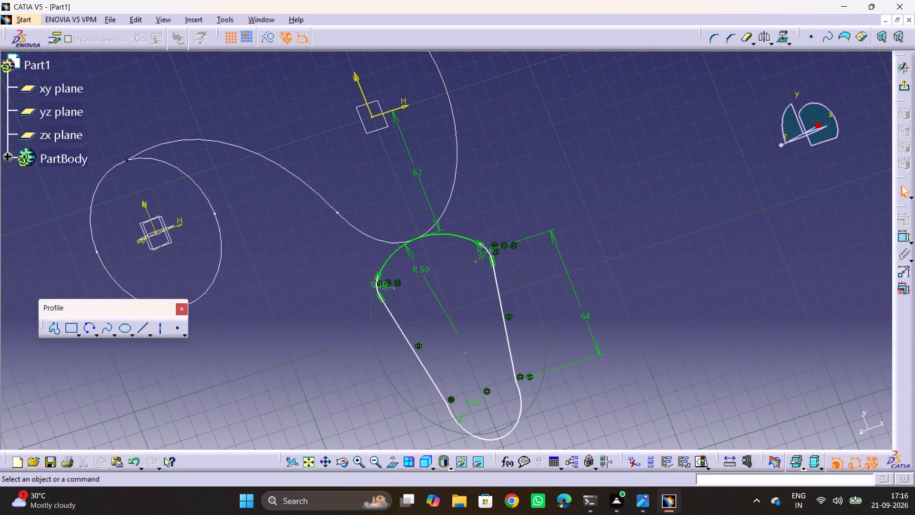
key("Escape")
key("Escape")
key("Escape")
key("Escape")
key("Escape")
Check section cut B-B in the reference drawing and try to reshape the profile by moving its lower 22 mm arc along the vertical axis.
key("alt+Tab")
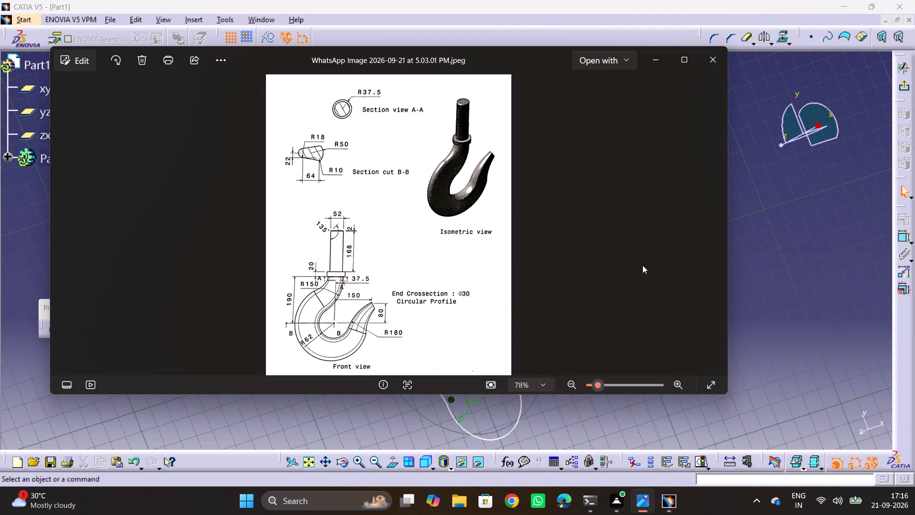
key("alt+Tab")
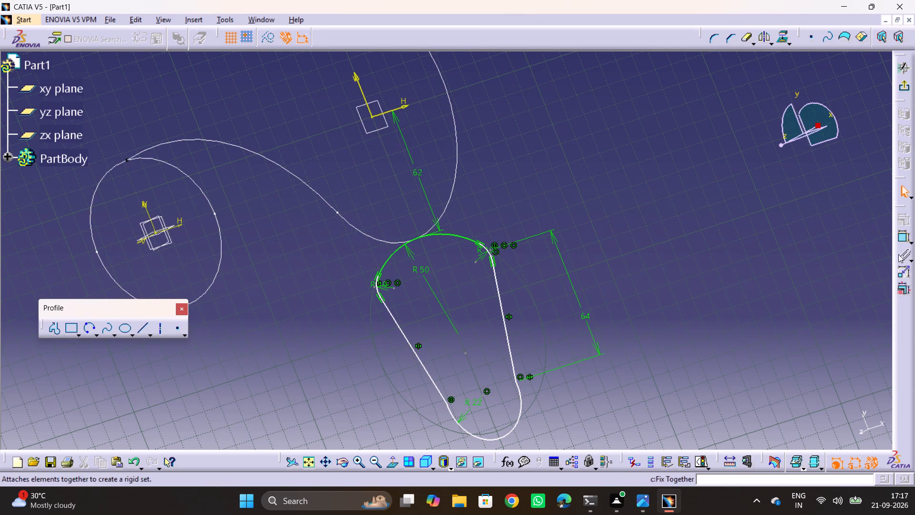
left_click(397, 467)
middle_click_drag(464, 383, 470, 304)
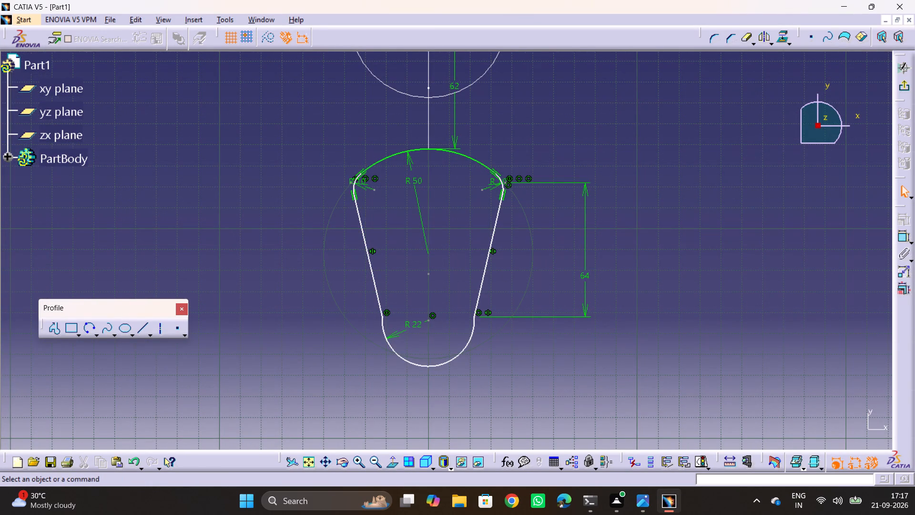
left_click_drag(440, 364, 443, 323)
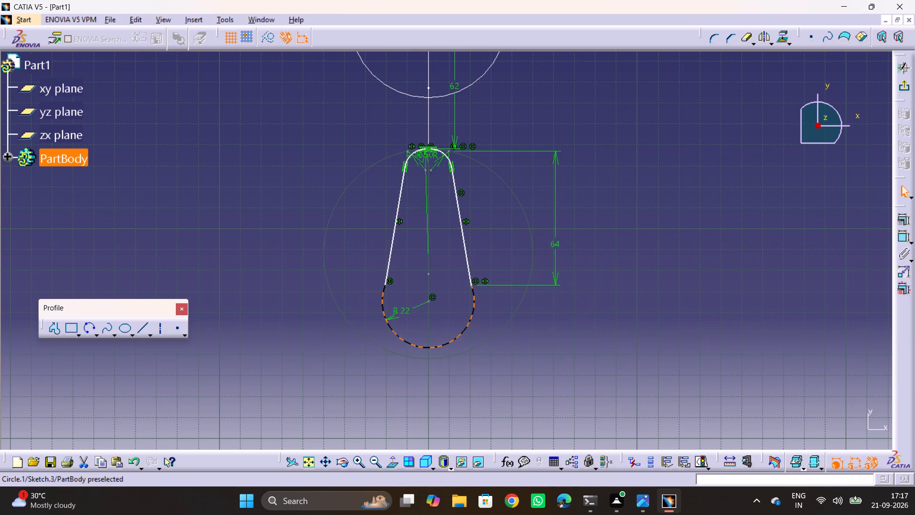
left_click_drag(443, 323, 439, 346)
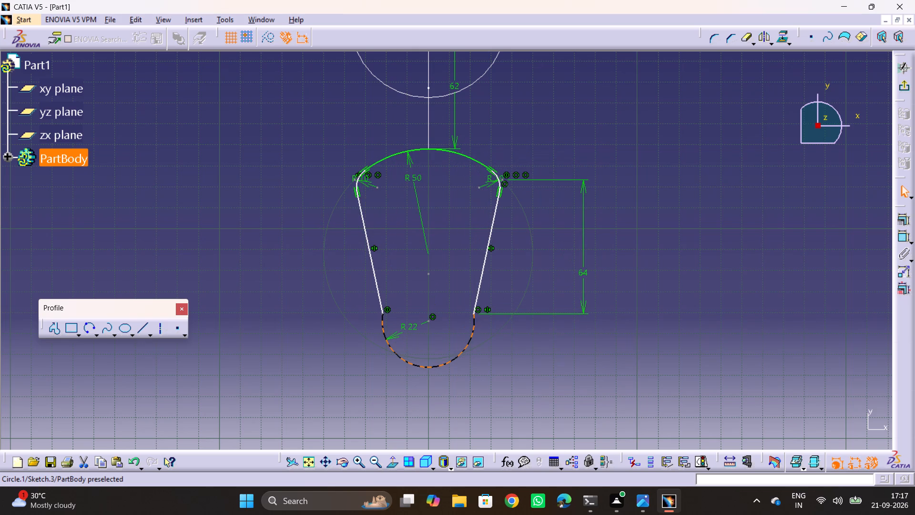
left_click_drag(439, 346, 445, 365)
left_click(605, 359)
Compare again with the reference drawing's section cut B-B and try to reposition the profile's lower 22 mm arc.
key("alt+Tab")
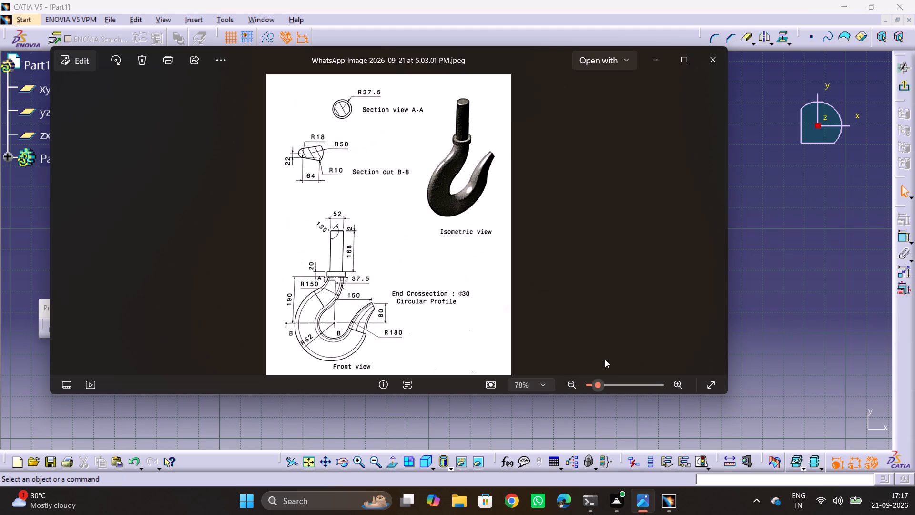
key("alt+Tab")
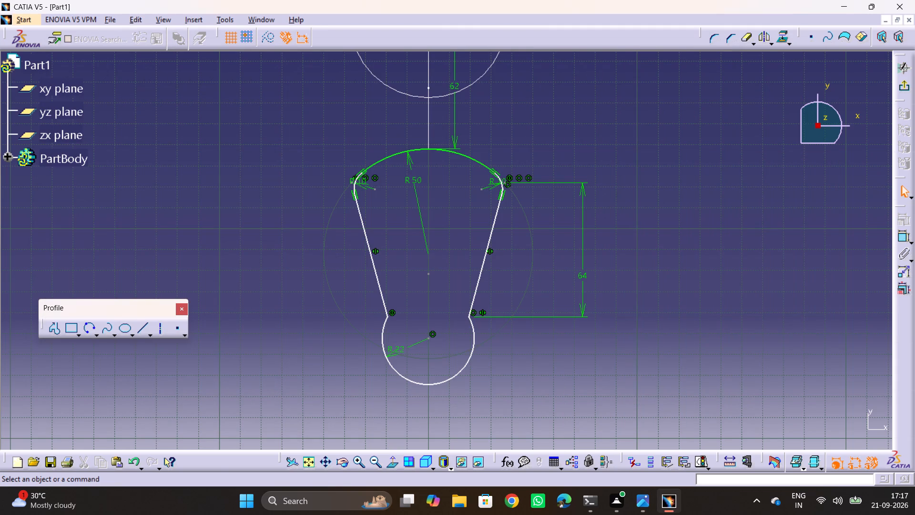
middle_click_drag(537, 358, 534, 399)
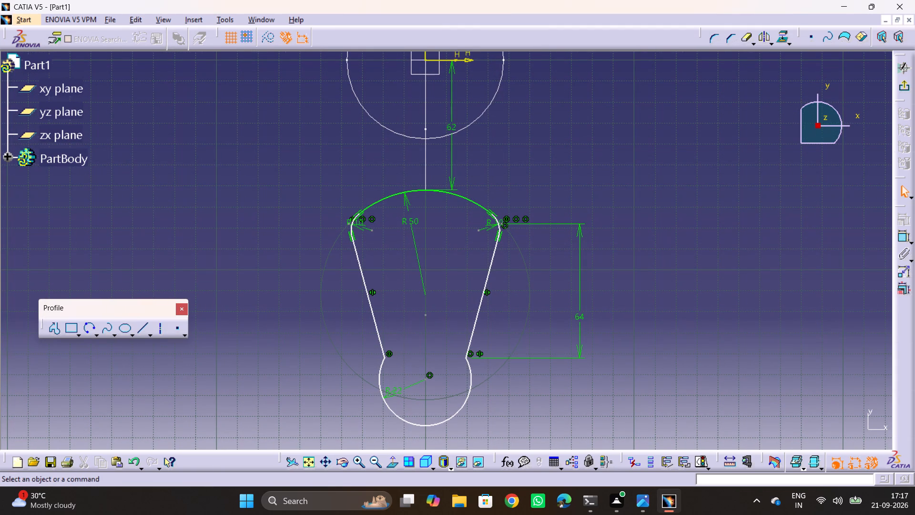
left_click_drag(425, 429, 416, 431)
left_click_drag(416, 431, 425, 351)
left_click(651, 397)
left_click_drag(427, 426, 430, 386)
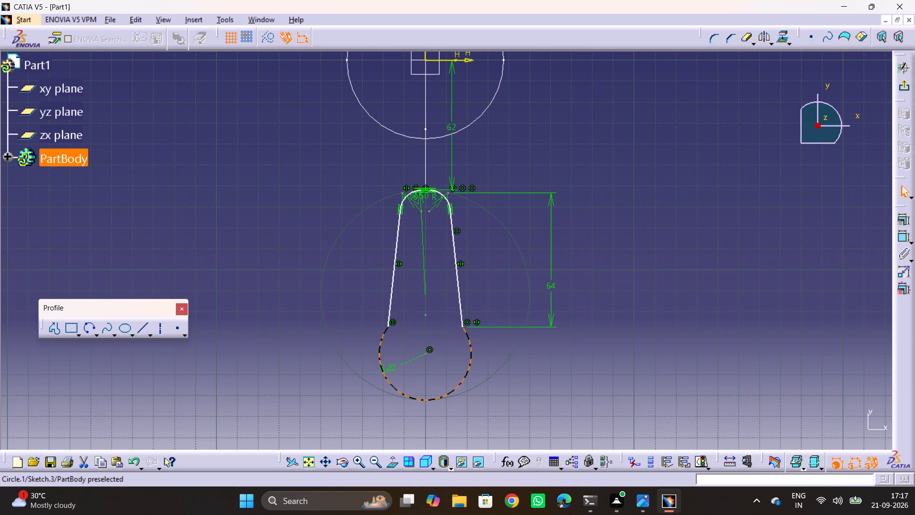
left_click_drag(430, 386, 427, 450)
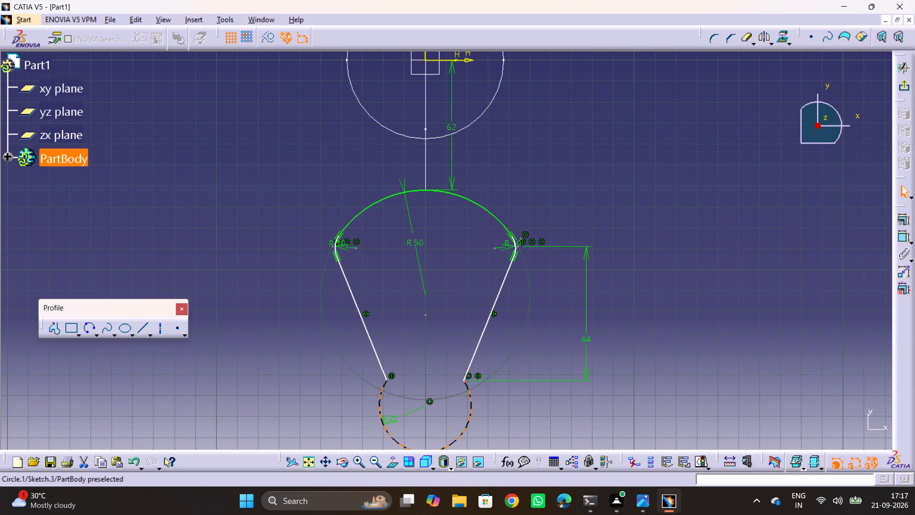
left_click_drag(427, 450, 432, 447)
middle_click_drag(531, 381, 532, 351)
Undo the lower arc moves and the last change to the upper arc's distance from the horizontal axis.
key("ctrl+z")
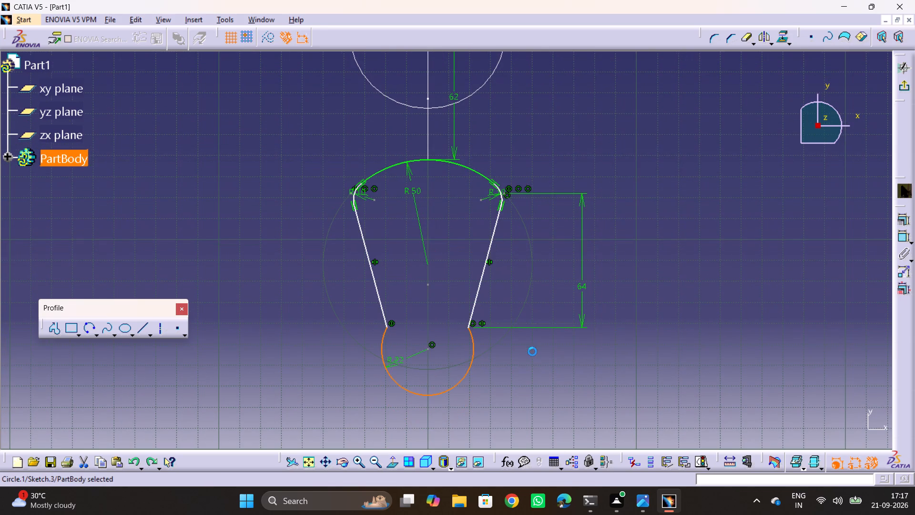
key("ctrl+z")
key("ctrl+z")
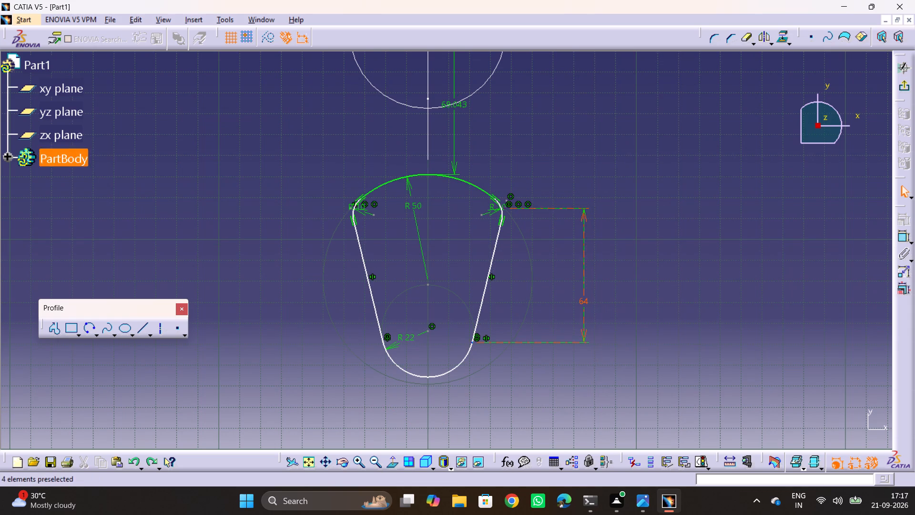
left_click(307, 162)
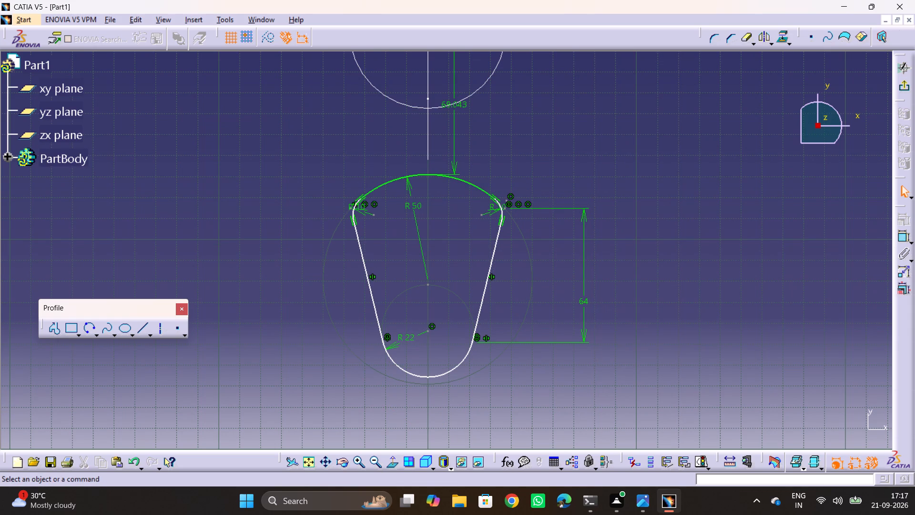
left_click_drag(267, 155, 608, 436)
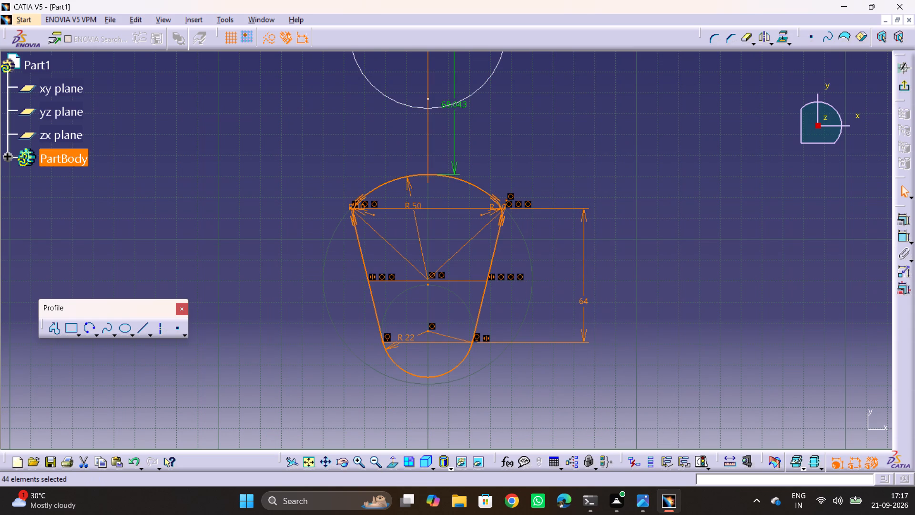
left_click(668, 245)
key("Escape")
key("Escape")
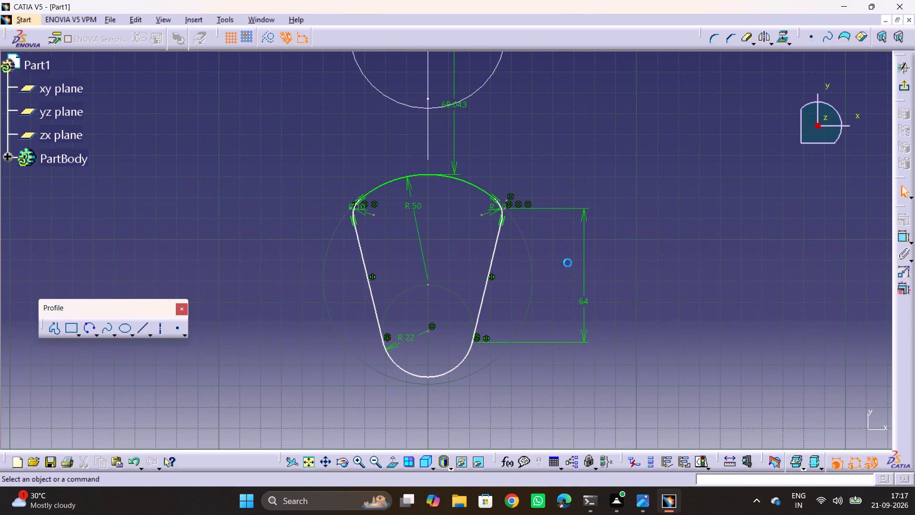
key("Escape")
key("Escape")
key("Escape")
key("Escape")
Set the distance from the sketch's horizontal axis to the section's upper 50 mm arc to 62 mm.
double_click(464, 107)
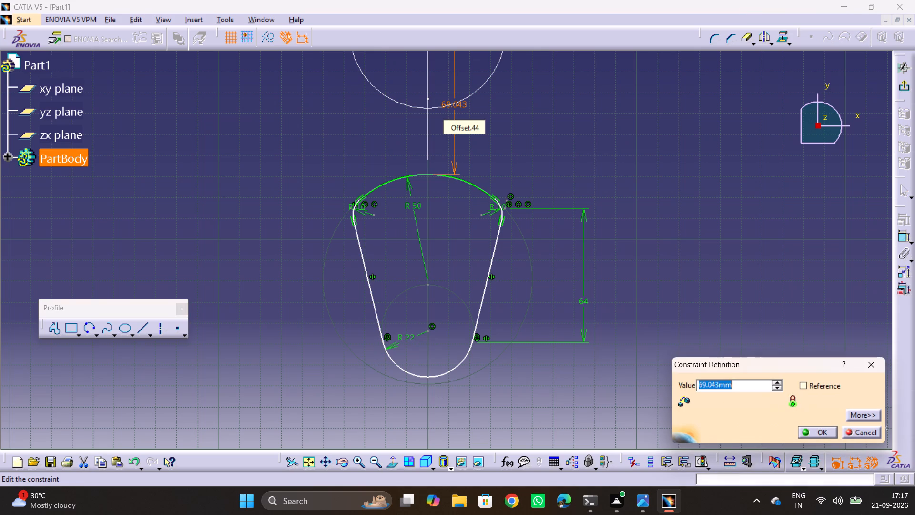
type("62")
key("Return")
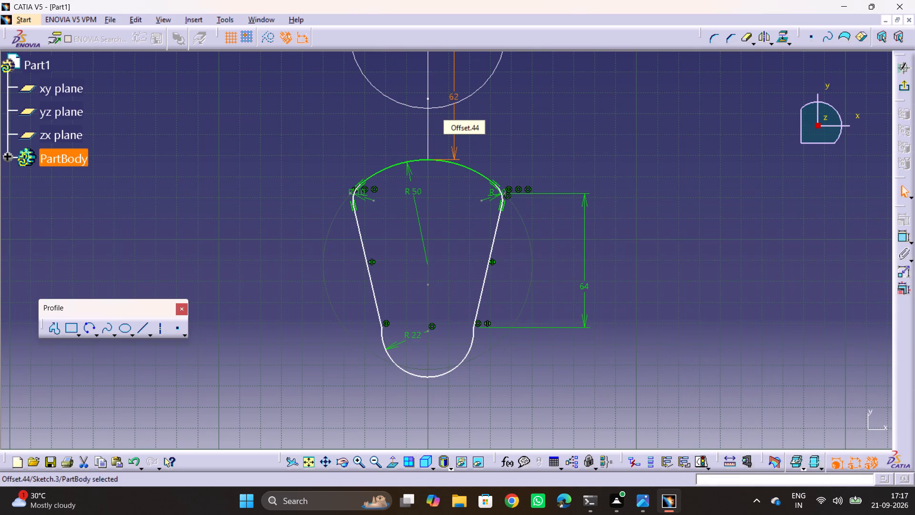
left_click(667, 133)
key("Escape")
key("Escape")
key("Escape")
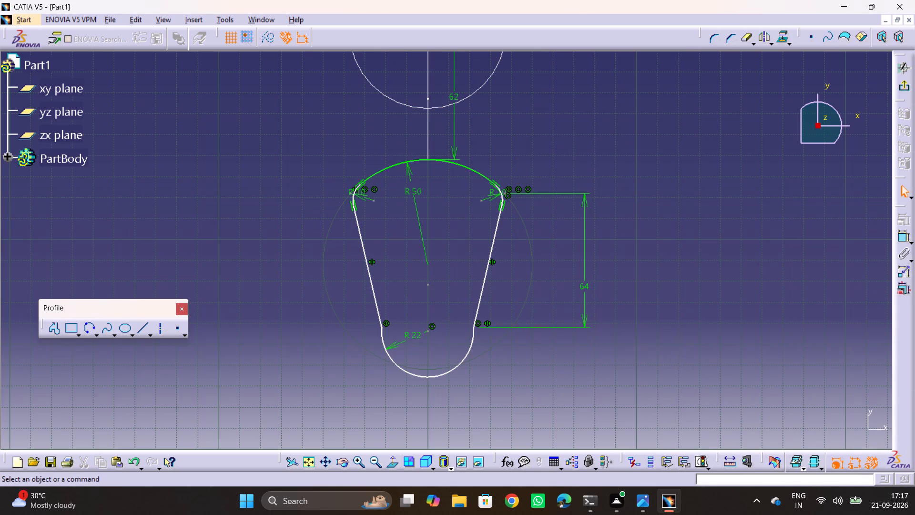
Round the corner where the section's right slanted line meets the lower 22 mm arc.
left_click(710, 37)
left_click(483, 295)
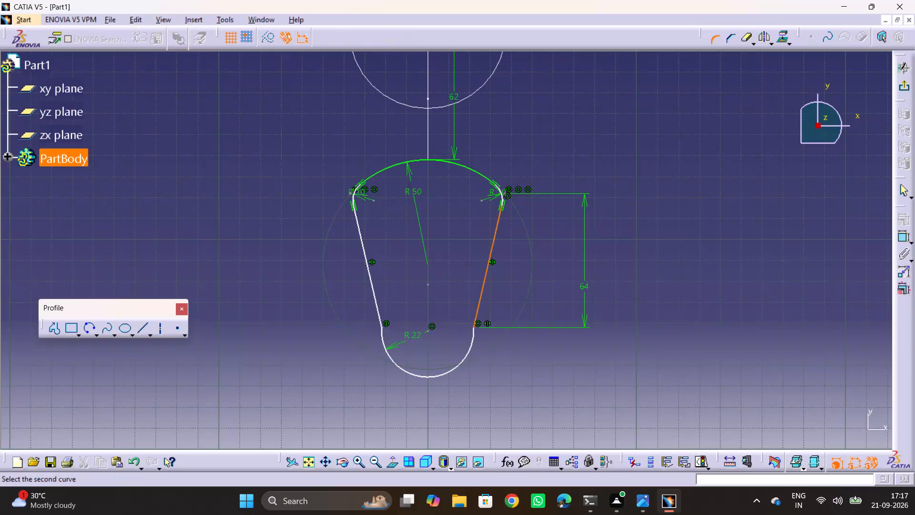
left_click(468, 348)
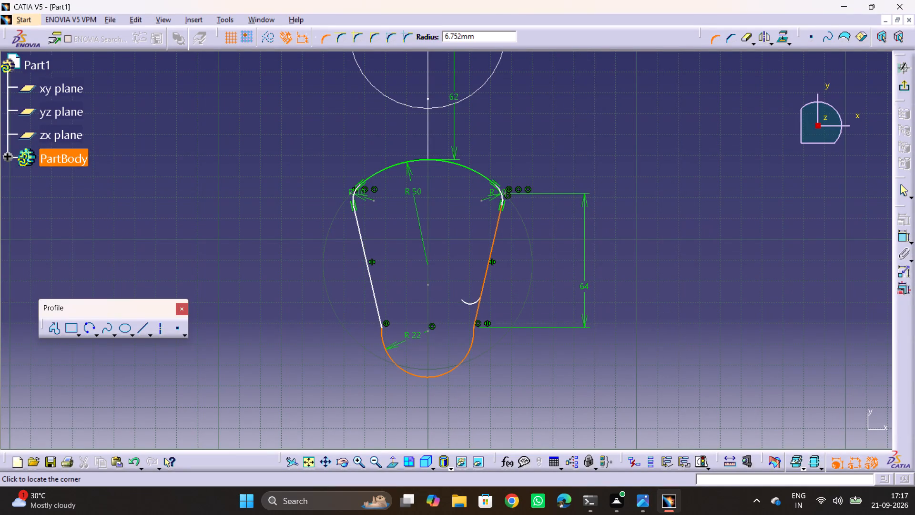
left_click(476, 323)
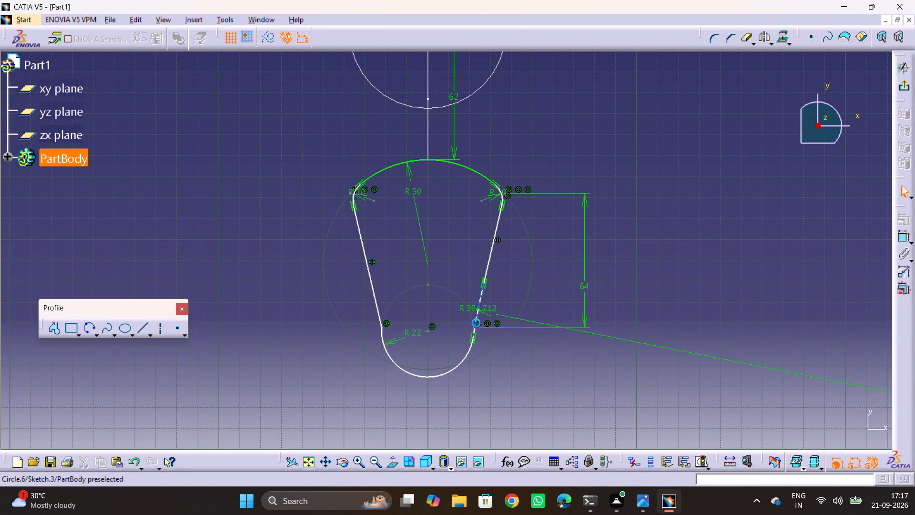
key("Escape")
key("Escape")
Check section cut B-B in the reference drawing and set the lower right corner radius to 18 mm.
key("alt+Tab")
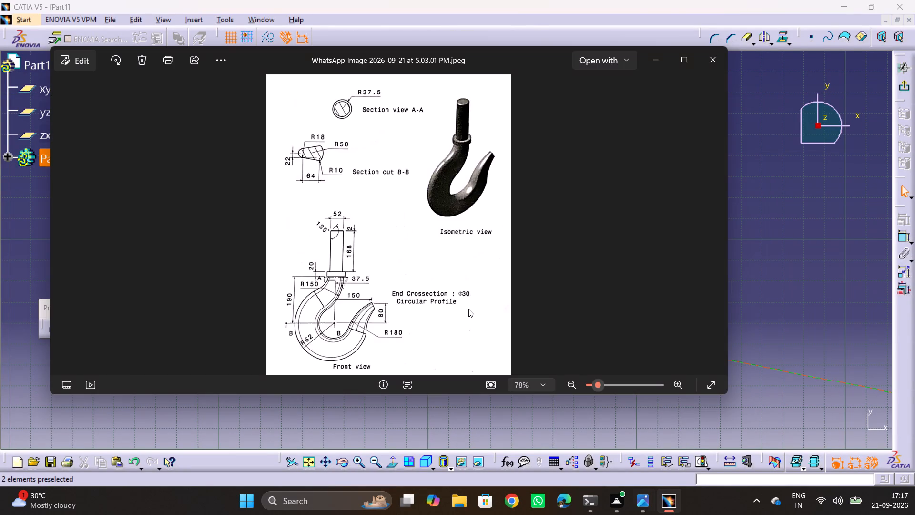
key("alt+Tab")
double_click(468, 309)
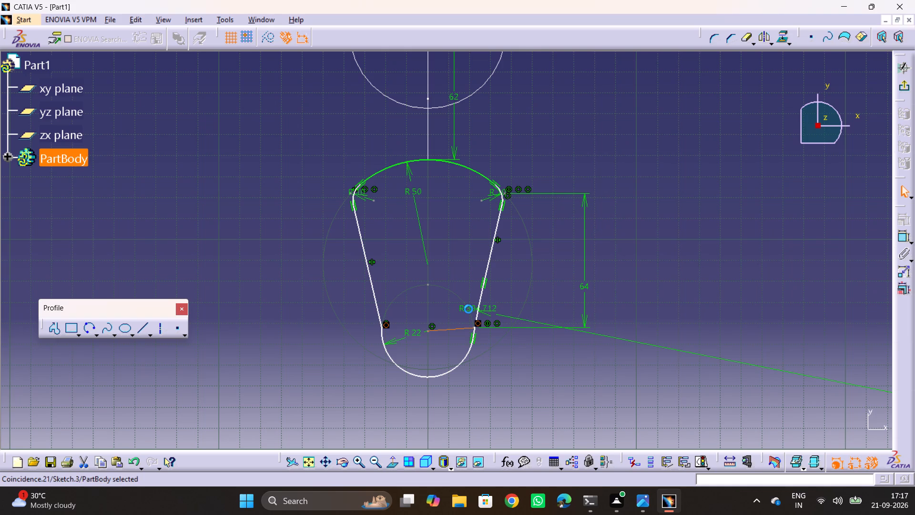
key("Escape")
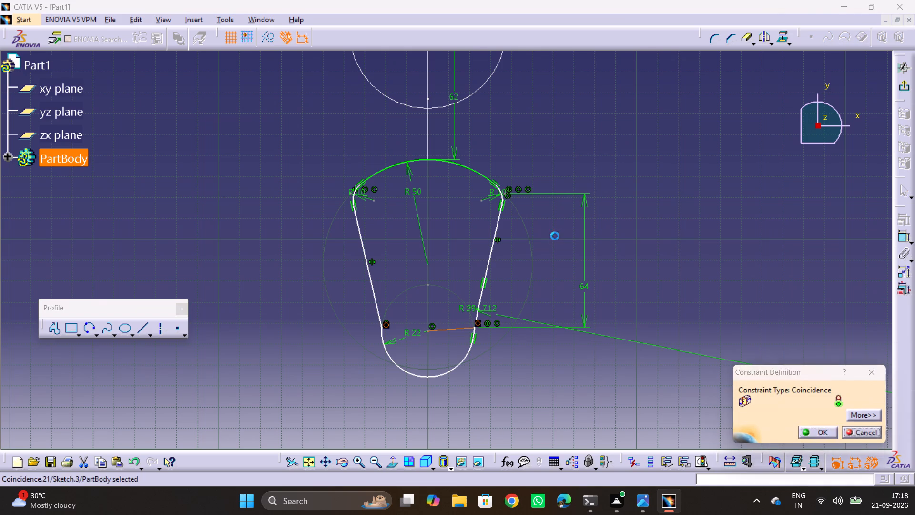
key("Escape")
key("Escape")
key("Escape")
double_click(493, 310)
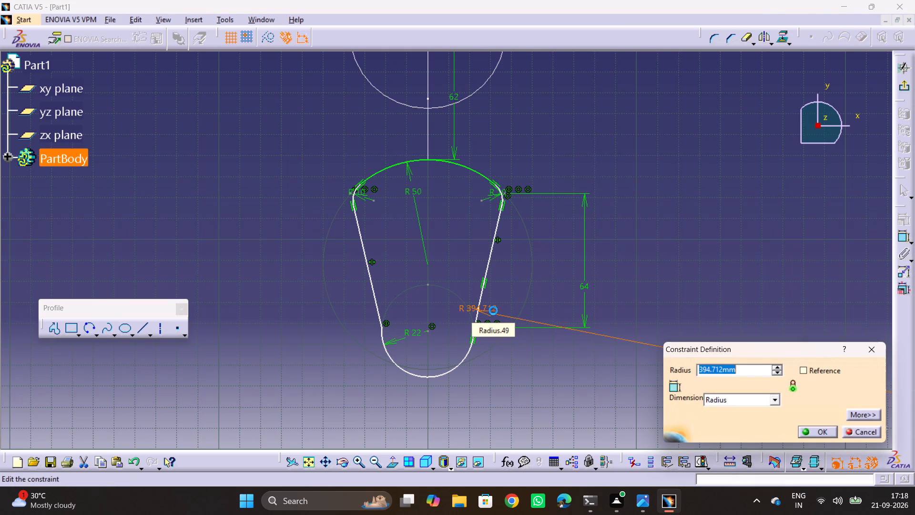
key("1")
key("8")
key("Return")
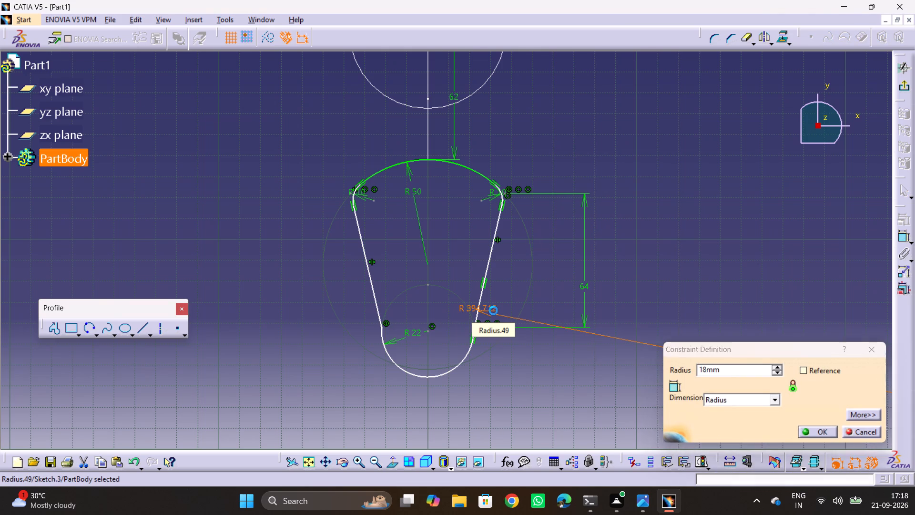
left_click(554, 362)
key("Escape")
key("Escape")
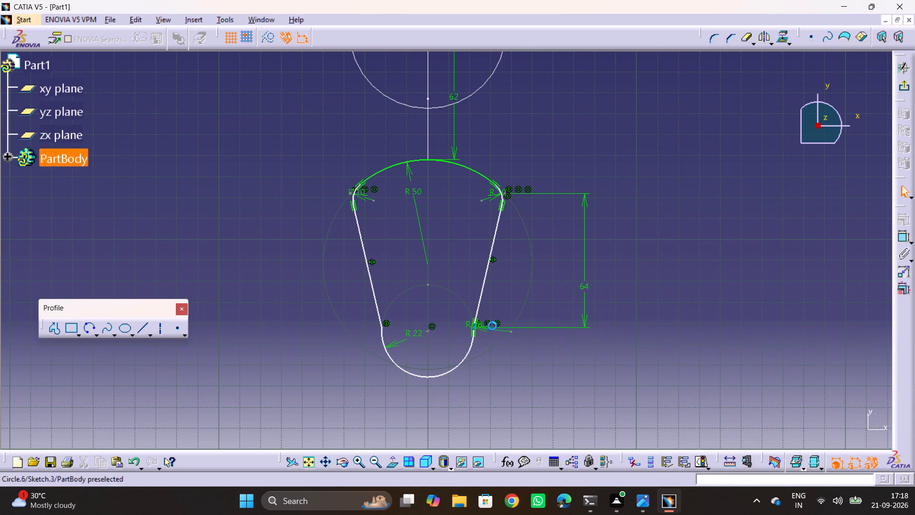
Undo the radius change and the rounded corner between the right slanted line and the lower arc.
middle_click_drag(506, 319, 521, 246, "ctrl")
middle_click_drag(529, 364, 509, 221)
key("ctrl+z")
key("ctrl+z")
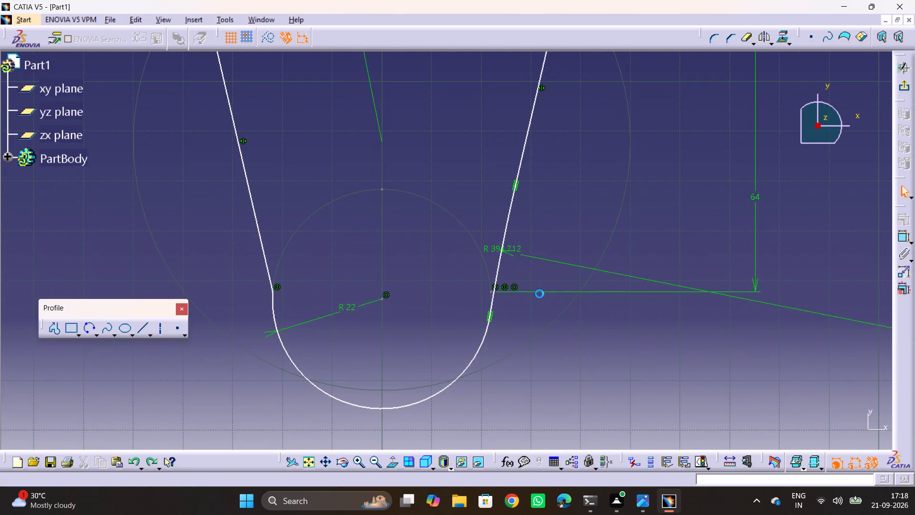
Delete the 22 mm arc joining the lower ends of the section's two slanted lines.
left_click(438, 397)
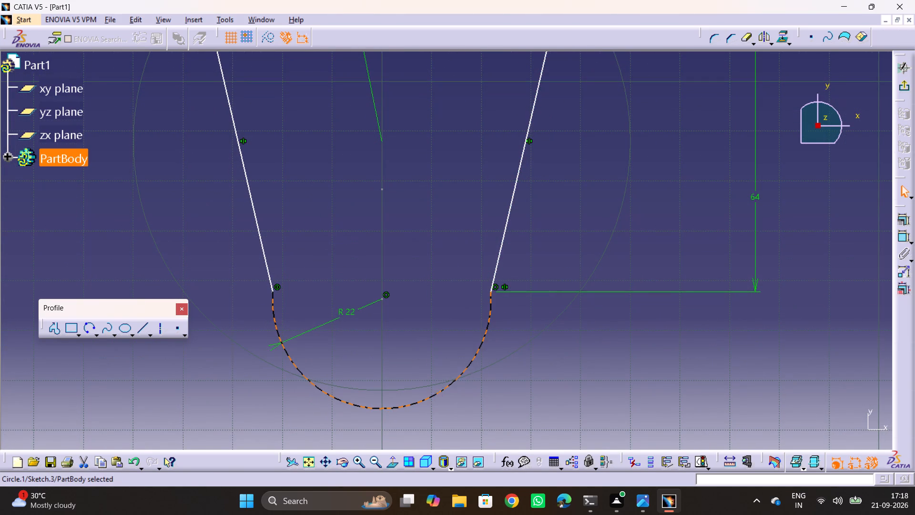
key("Delete")
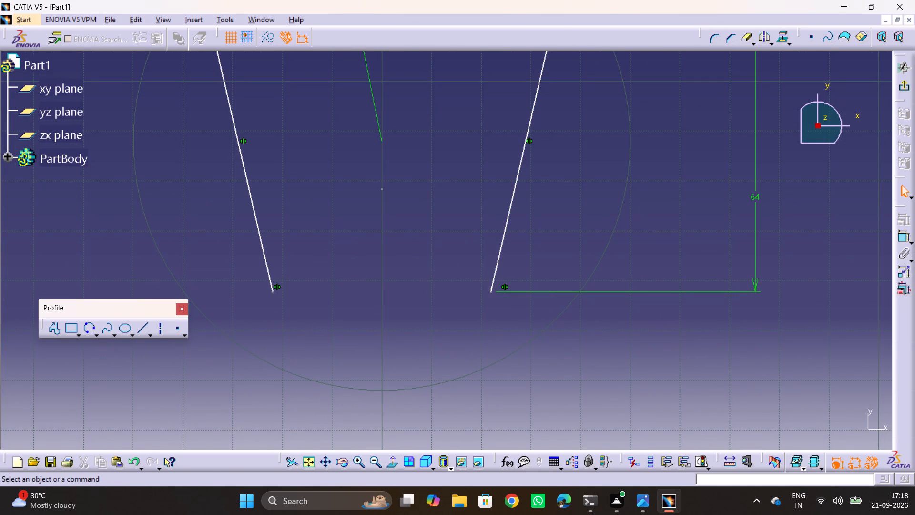
Sketch a circle with about 30.5 mm radius centred on the vertical axis, between the section's two slanted lines near their lower ends.
left_click(97, 336)
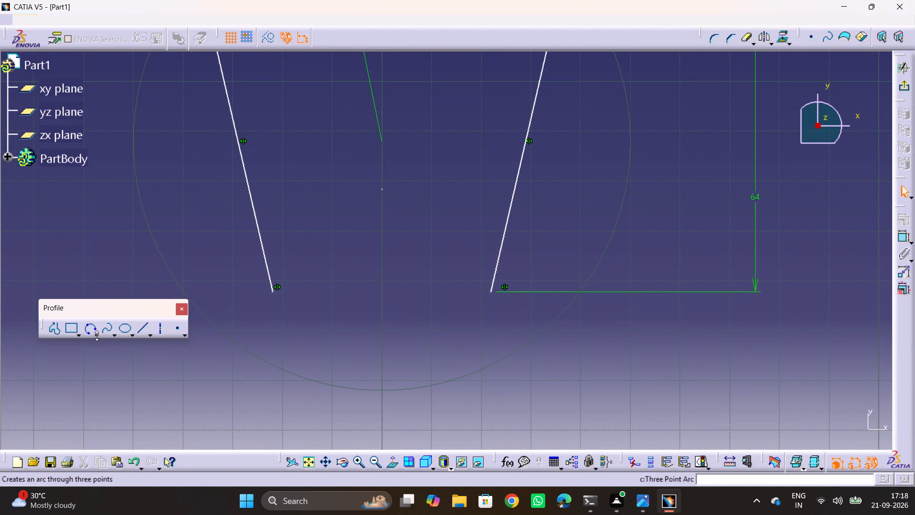
left_click(113, 345)
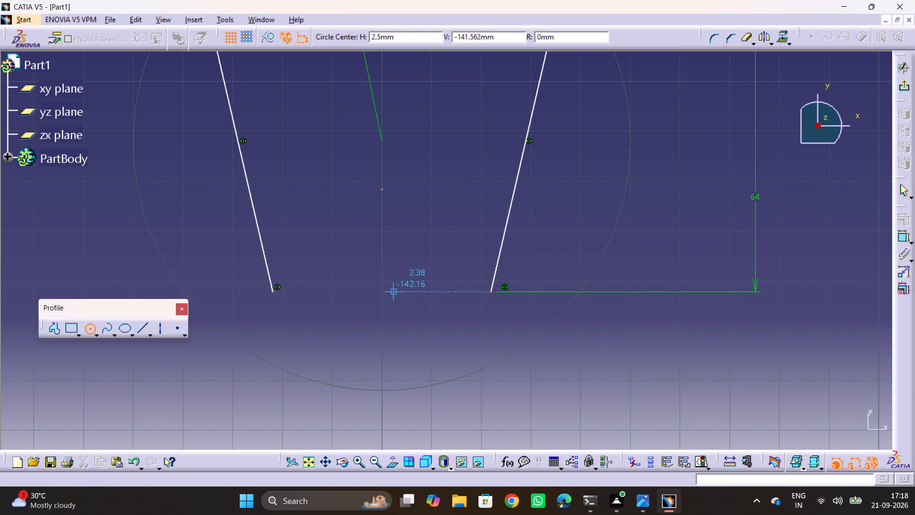
left_click(382, 227)
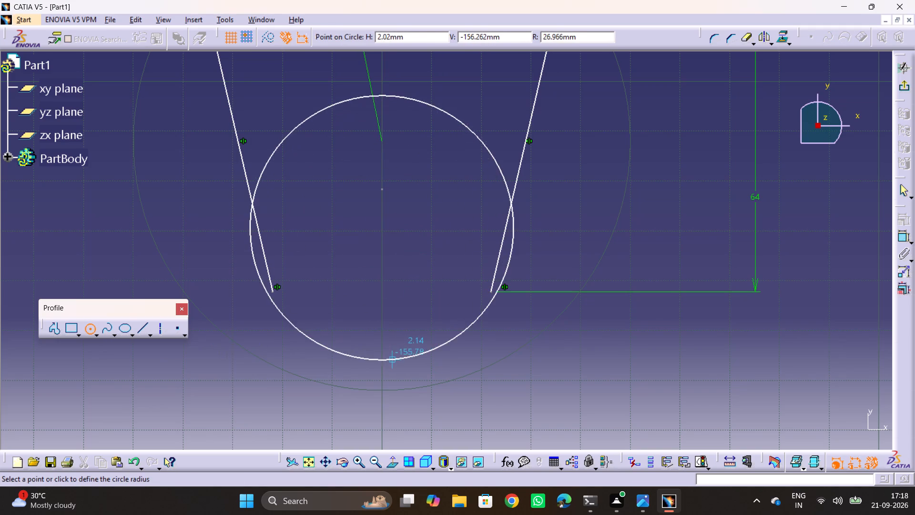
left_click(390, 380)
left_click(610, 377)
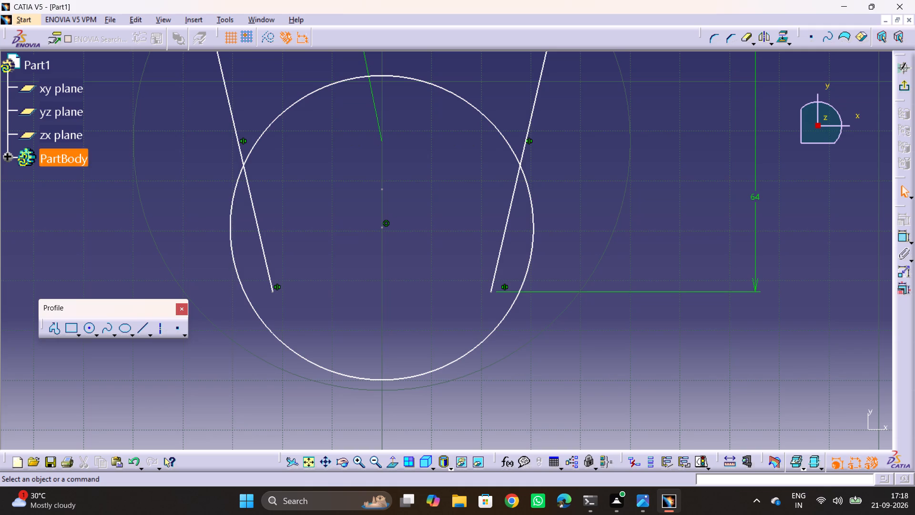
Dimension the new circle's radius and set it to 22 mm.
left_click(904, 241)
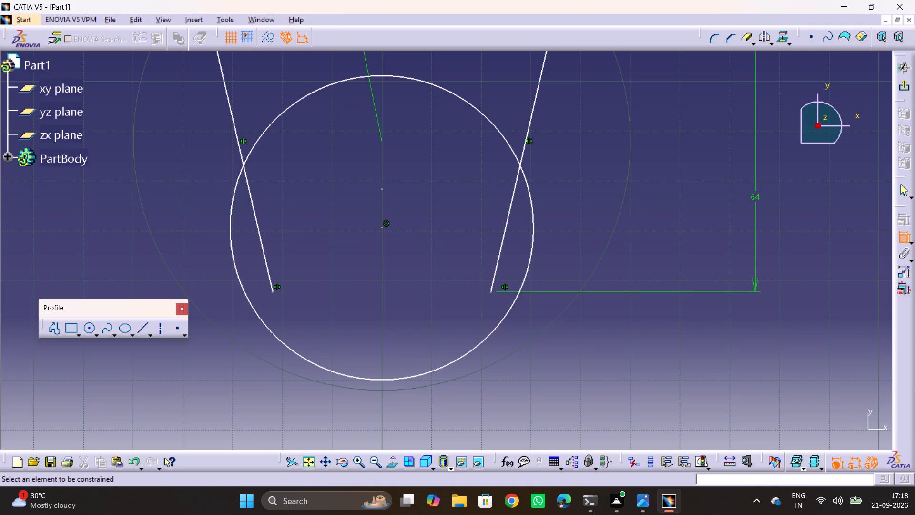
left_click(457, 361)
left_click(412, 352)
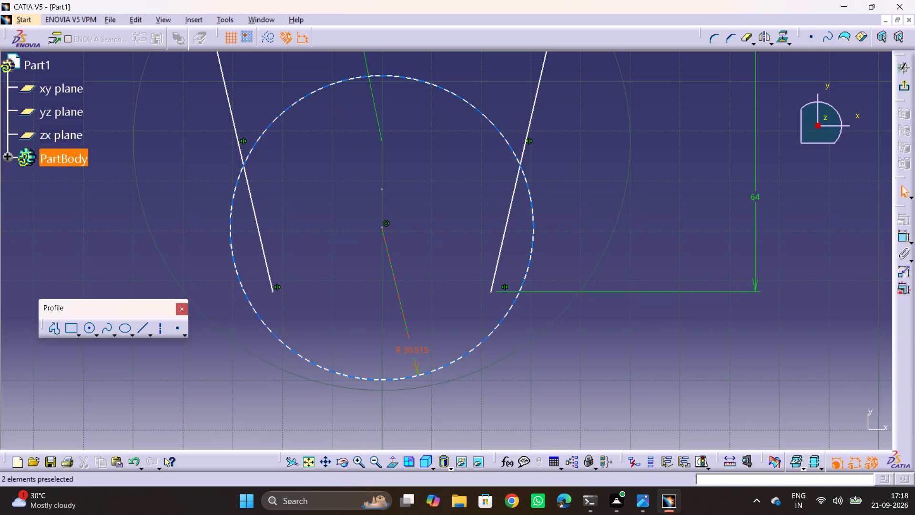
double_click(418, 350)
type("22")
key("Return")
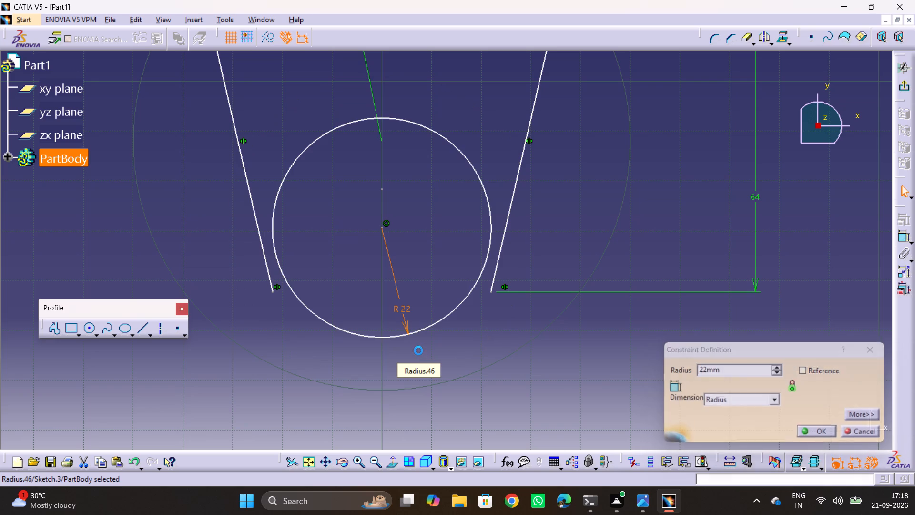
left_click(590, 353)
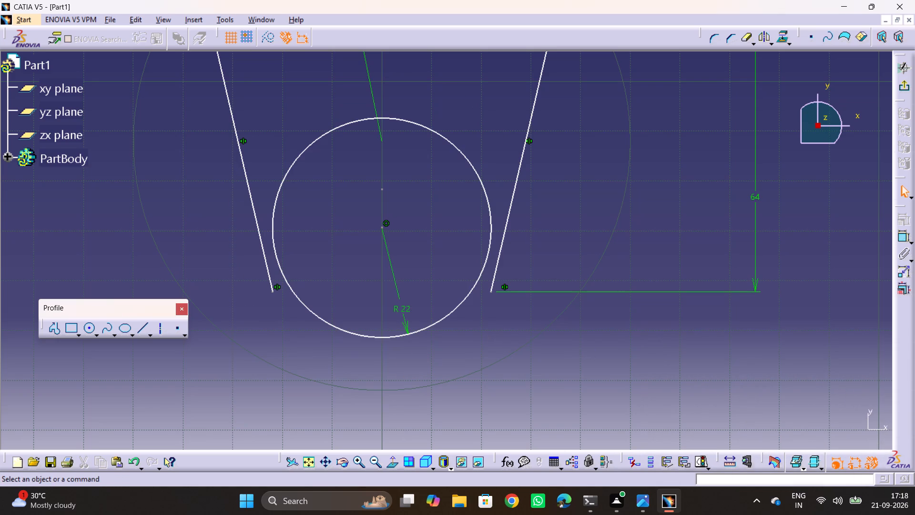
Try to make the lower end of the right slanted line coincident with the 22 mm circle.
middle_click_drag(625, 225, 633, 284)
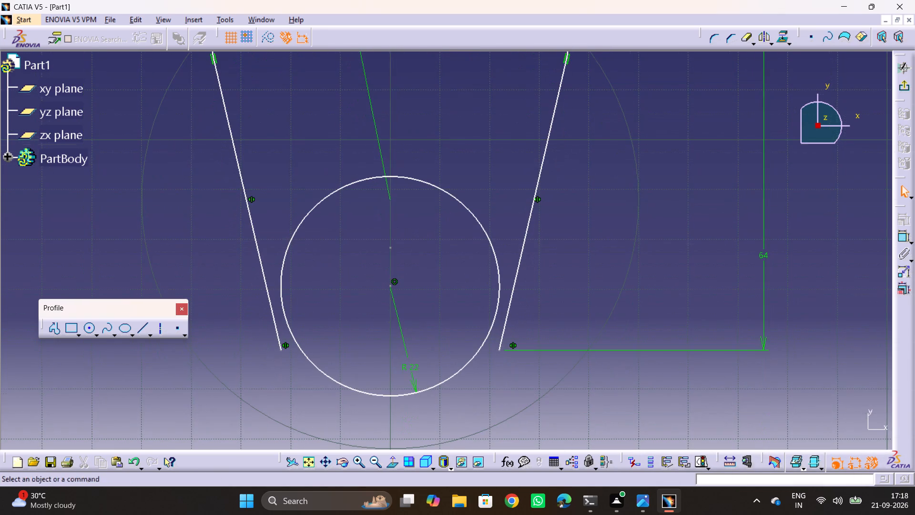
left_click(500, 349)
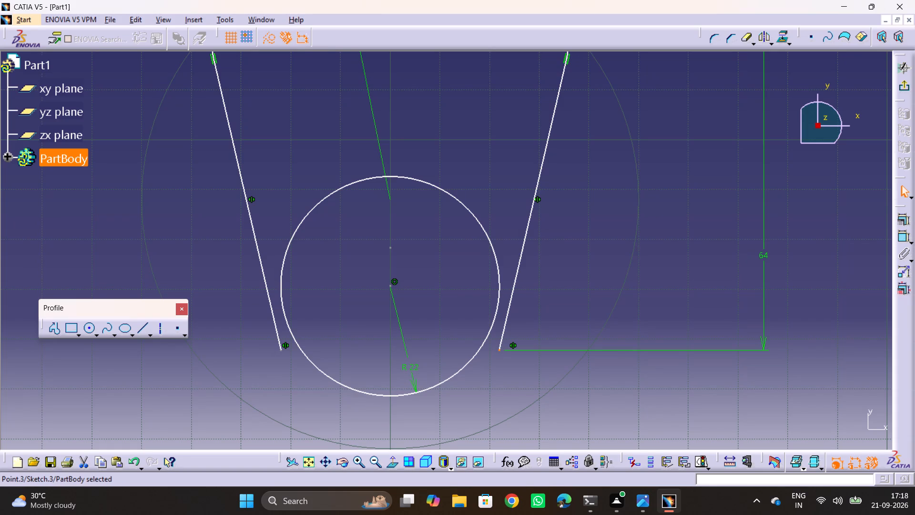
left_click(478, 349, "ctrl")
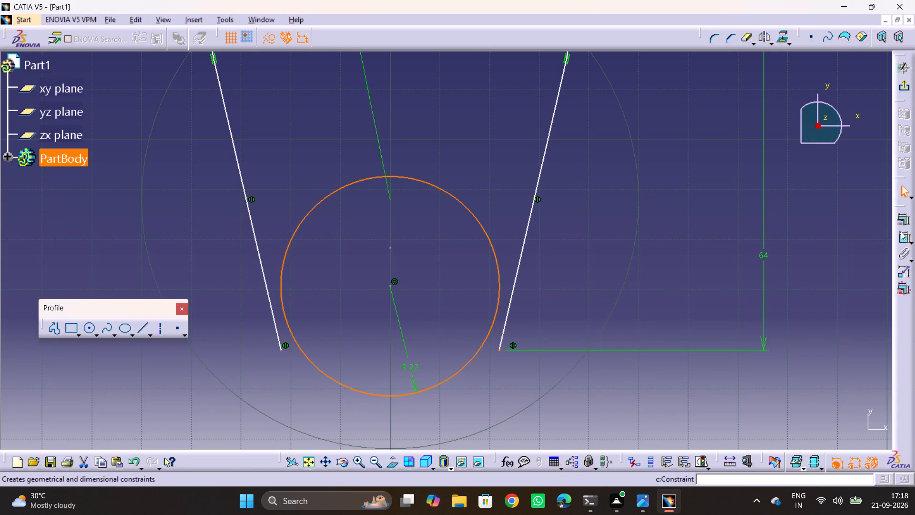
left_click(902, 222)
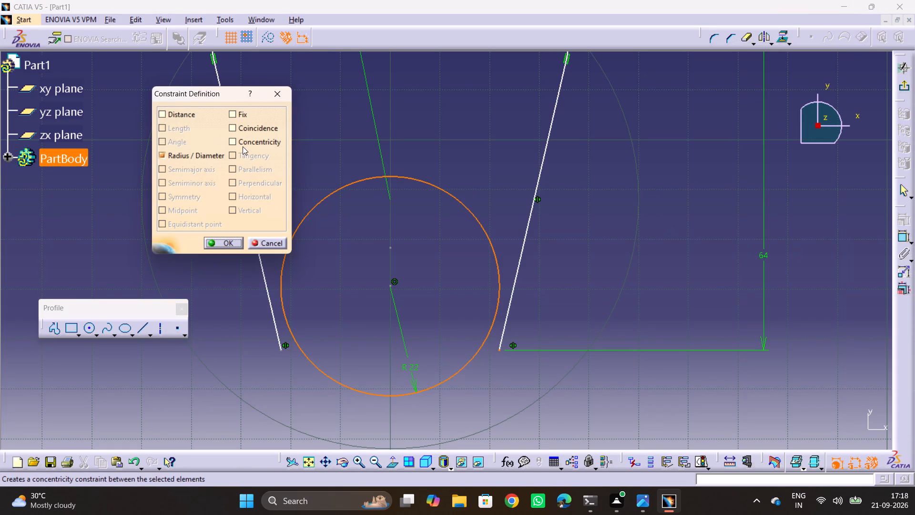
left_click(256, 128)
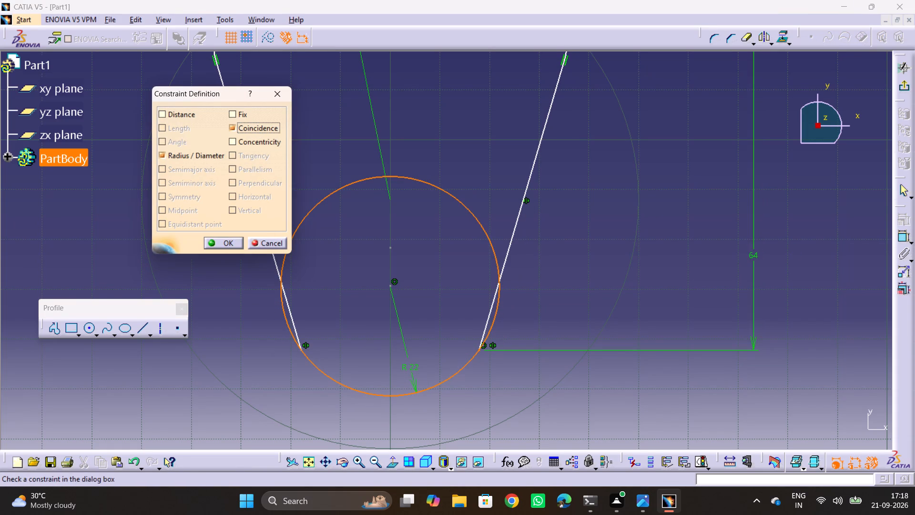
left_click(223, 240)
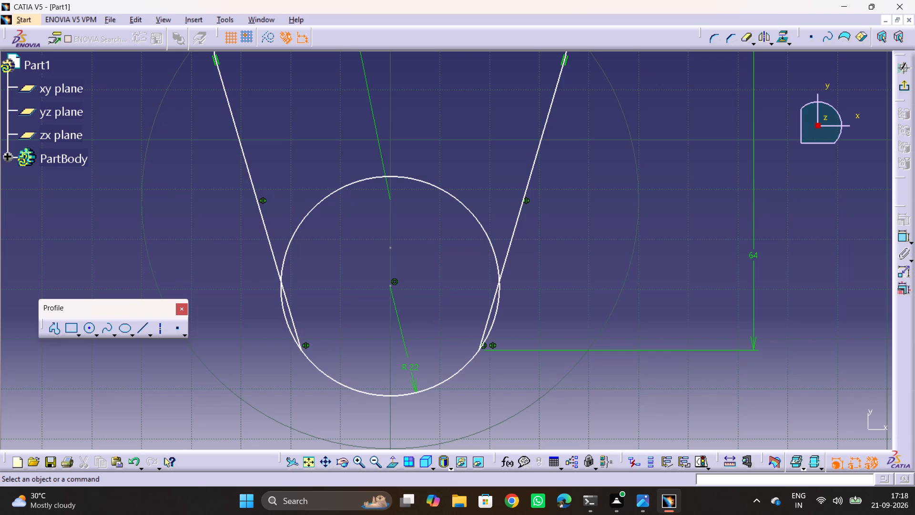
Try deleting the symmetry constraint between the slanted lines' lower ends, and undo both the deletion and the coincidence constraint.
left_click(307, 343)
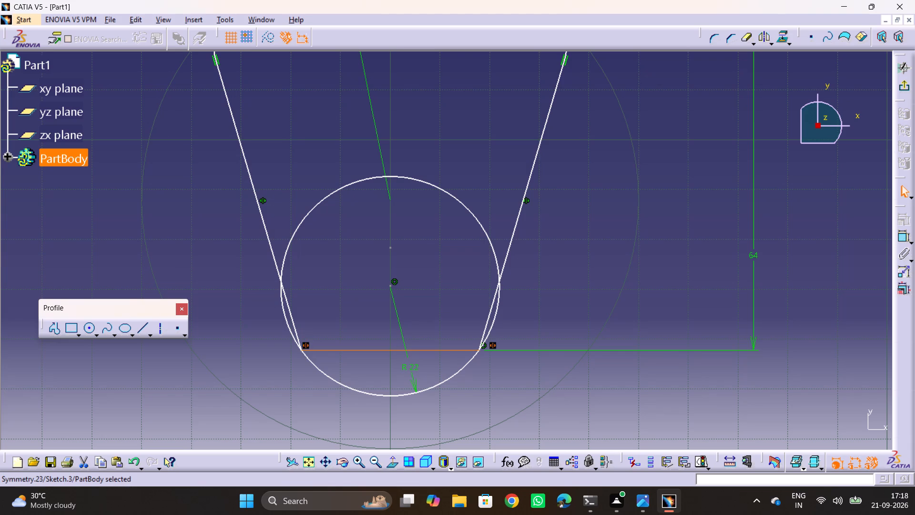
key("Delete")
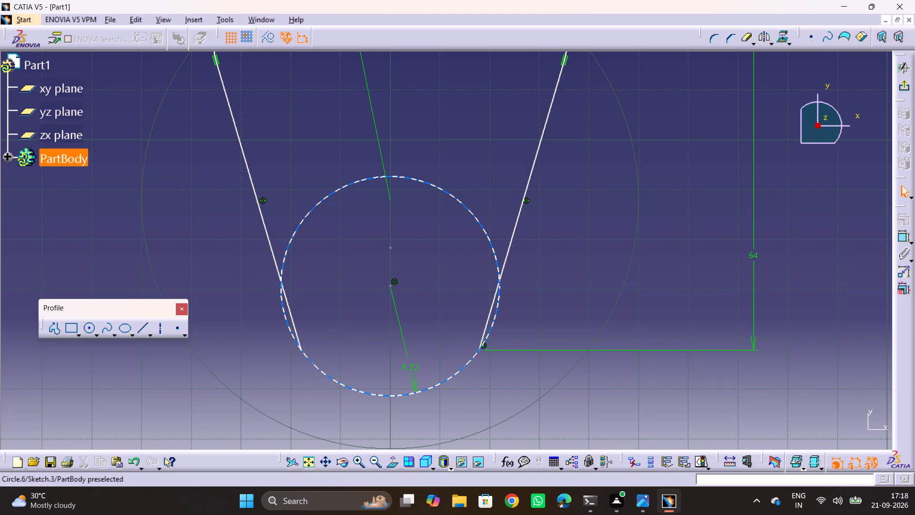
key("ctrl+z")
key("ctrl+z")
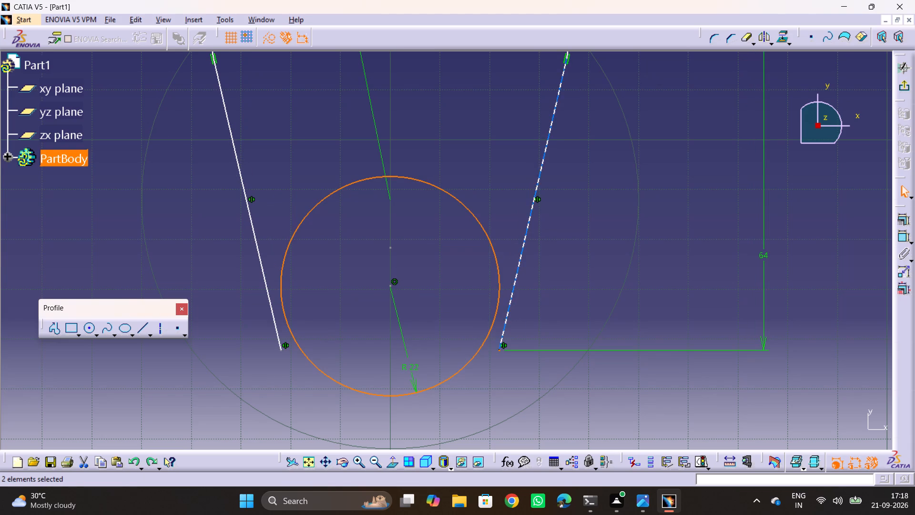
Add a tangency constraint between the right slanted line and the 22 mm circle.
left_click(511, 300)
left_click(492, 322, "ctrl")
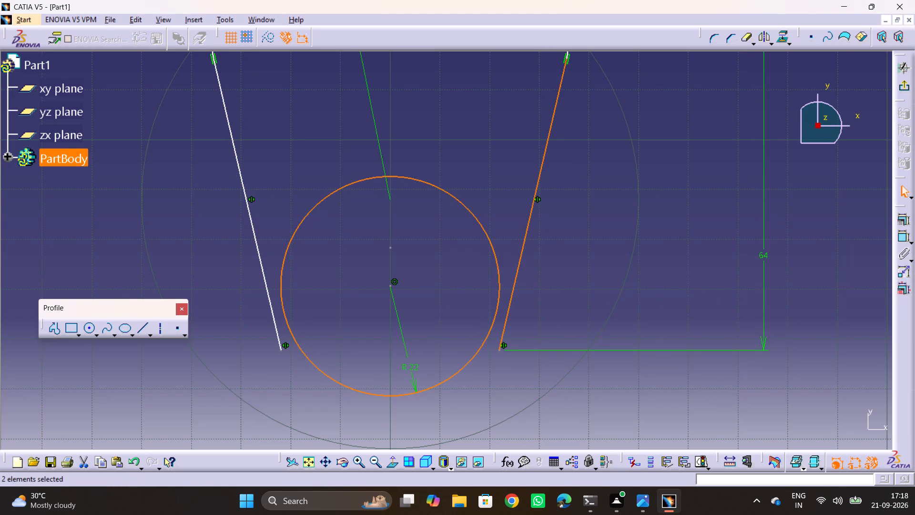
left_click(904, 217)
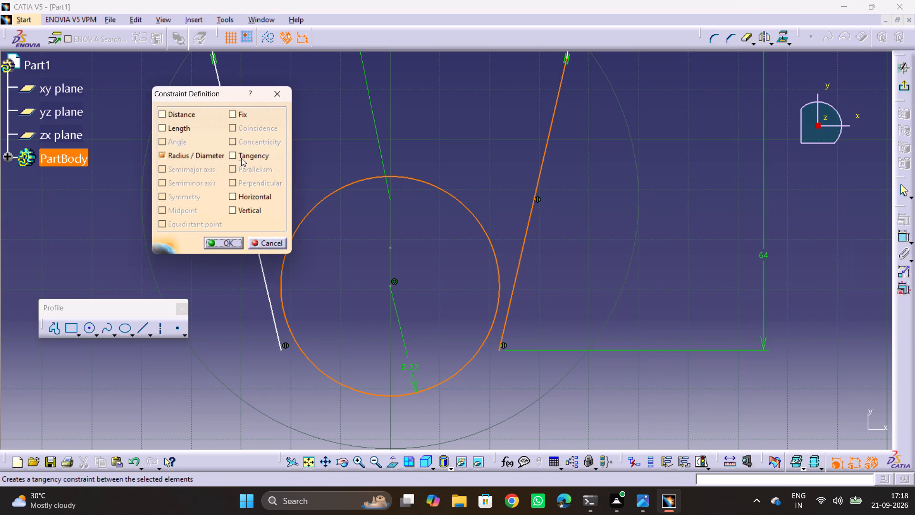
left_click(241, 158)
left_click(228, 239)
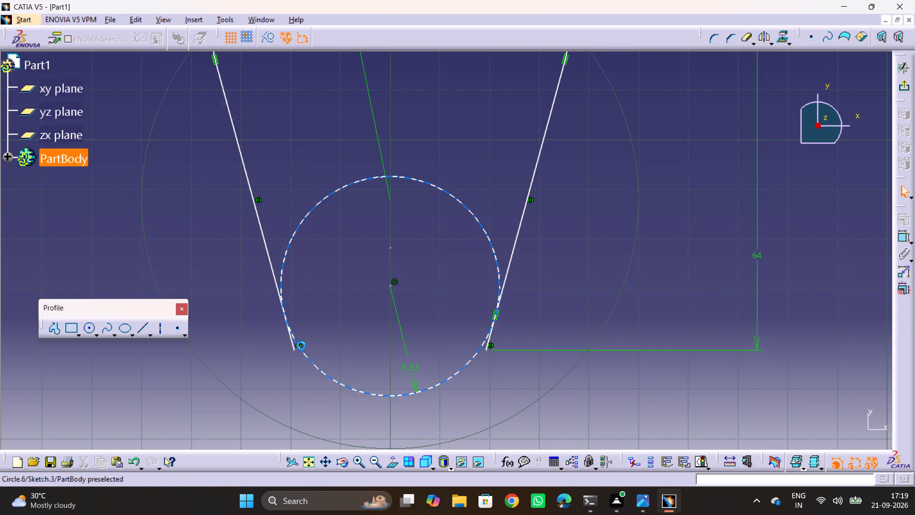
Make the lower endpoint of the left slanted line coincident with the 22 mm circle.
left_click(295, 352)
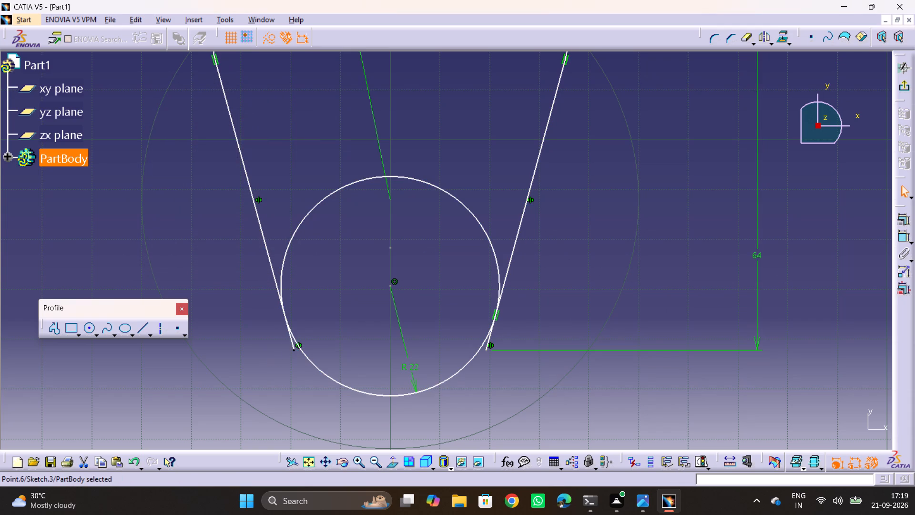
left_click(286, 256, "ctrl")
left_click(903, 220)
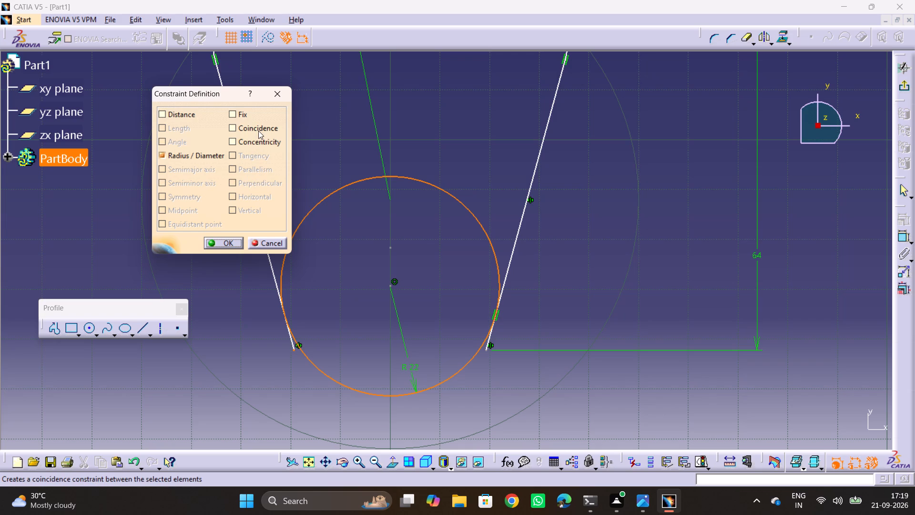
left_click(258, 131)
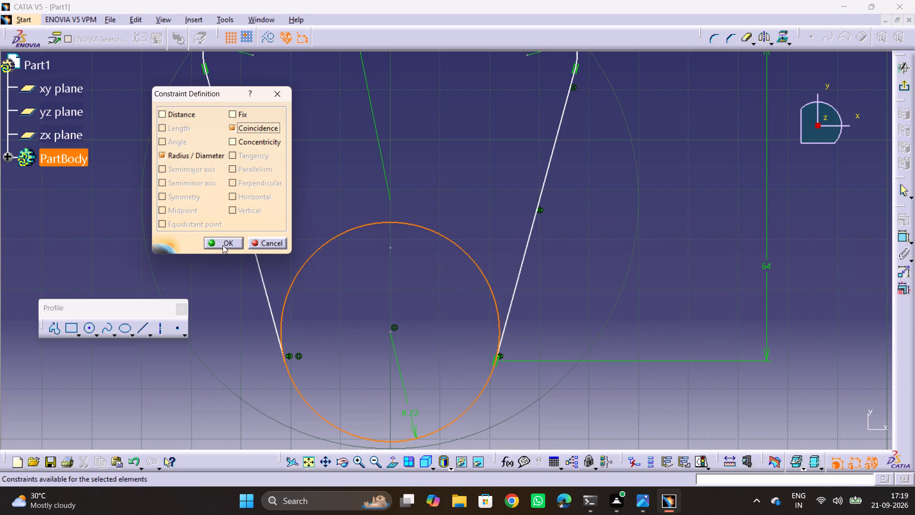
left_click(223, 245)
Quick Trim the upper part of the 22 mm circle, keeping only the lower arc between the slanted lines.
middle_click_drag(424, 193, 435, 257, "ctrl")
middle_click_drag(467, 180, 467, 262)
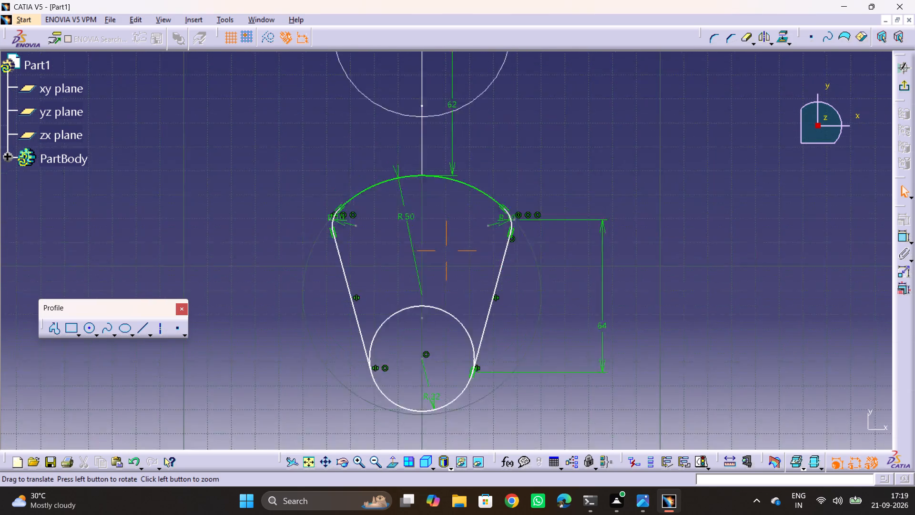
middle_click_drag(467, 262, 462, 288)
middle_click_drag(590, 232, 584, 181)
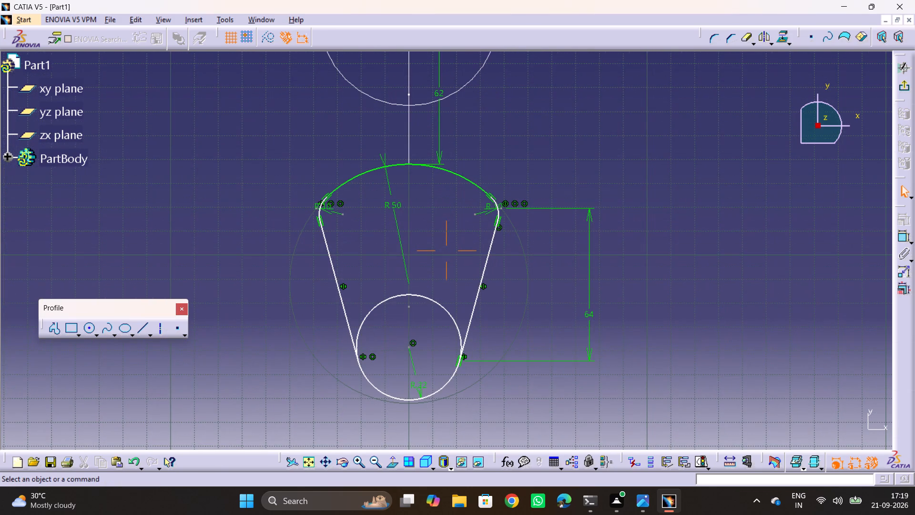
left_click(747, 40)
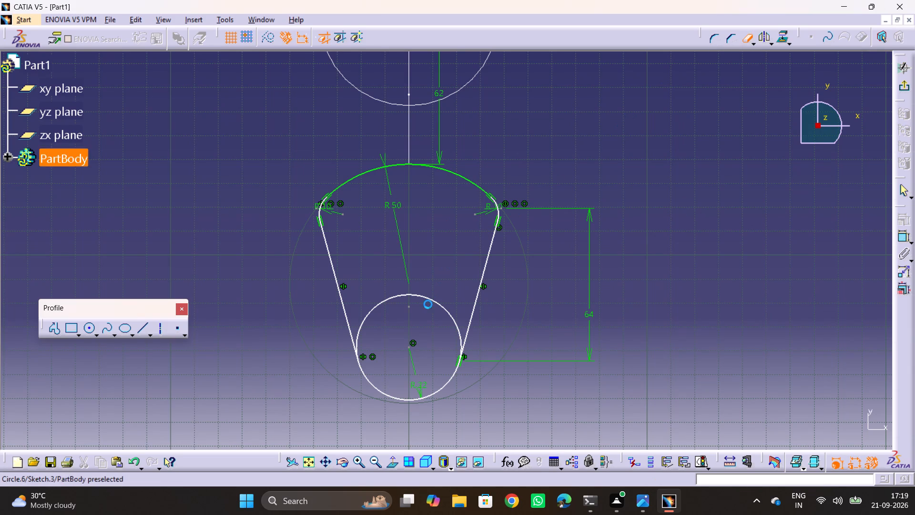
left_click(429, 295)
left_click(428, 298)
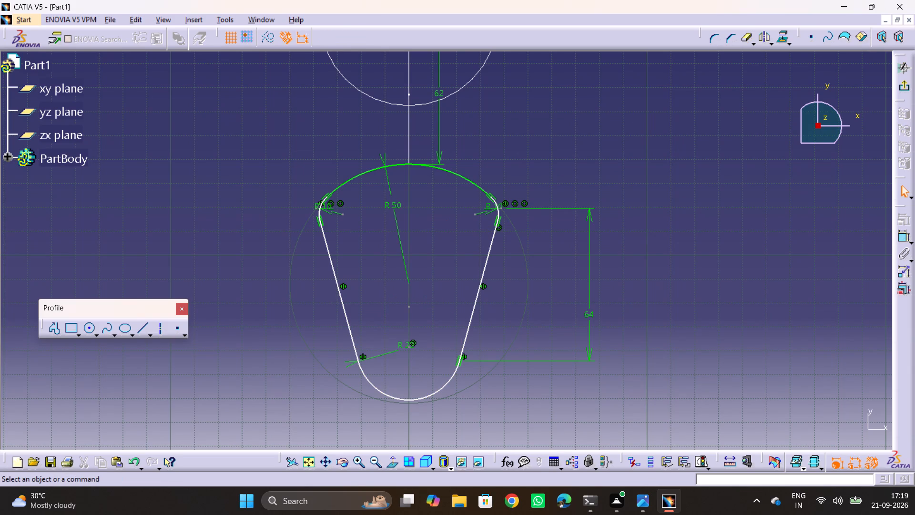
Add a tangency constraint between the left slanted line and the lower 22 mm arc.
left_click(354, 339)
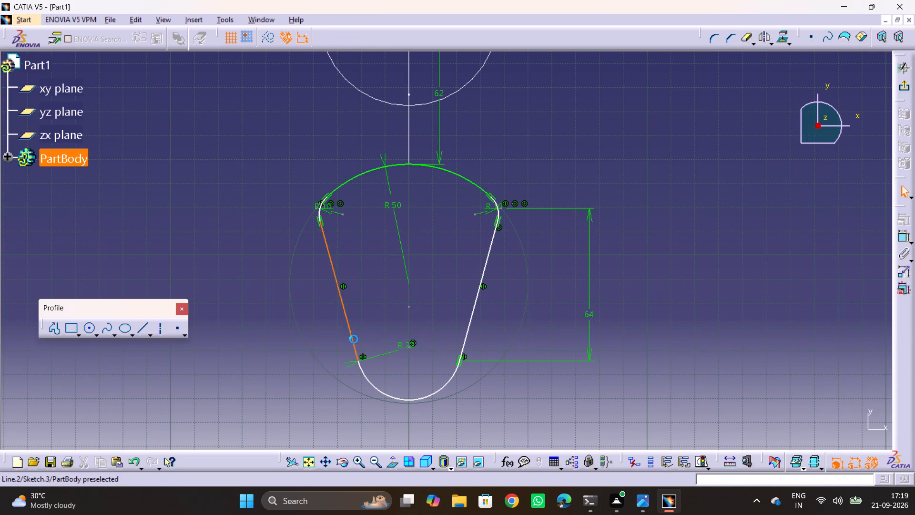
left_click(365, 374, "ctrl")
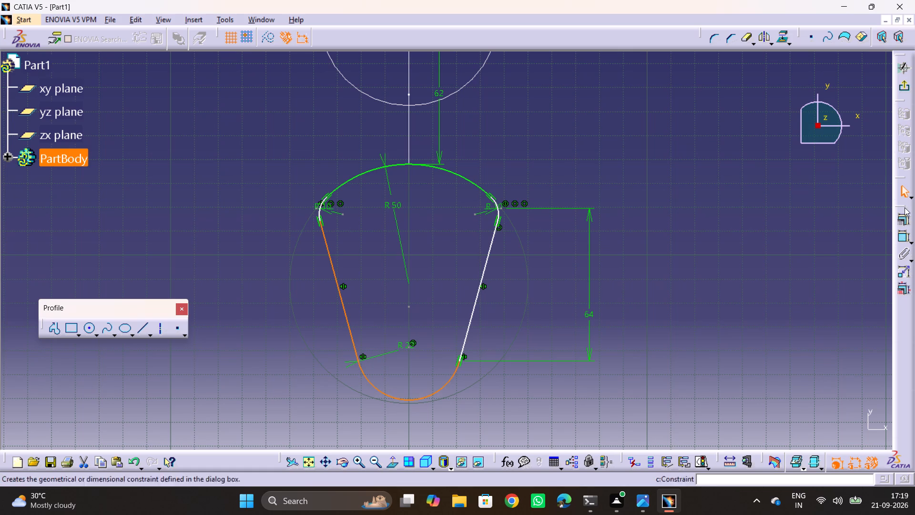
left_click(901, 220, "ctrl")
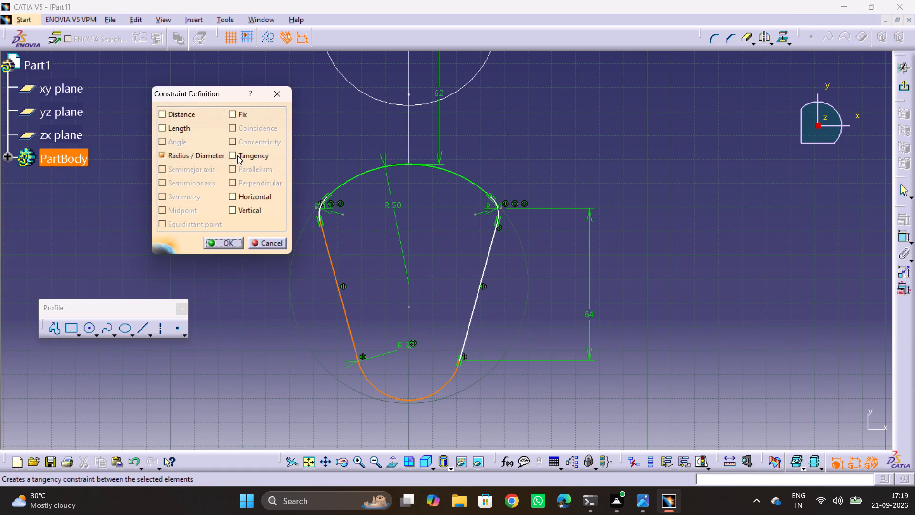
left_click(238, 155)
left_click(224, 244)
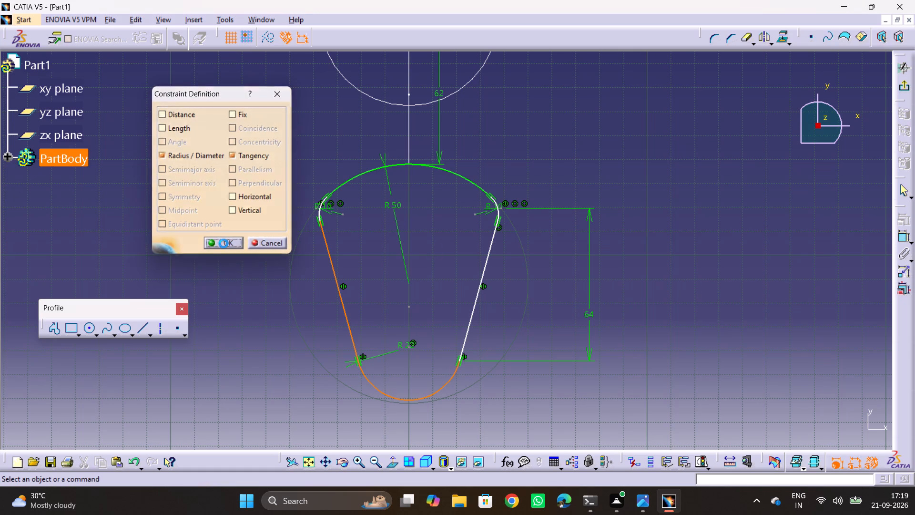
Exit the section B-B profile sketch and return to the 3D part.
left_click(900, 86)
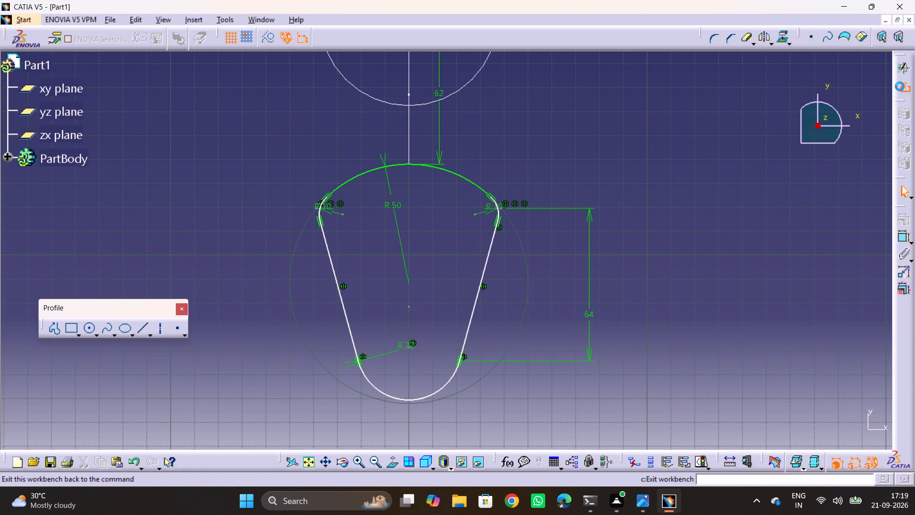
left_click(381, 297)
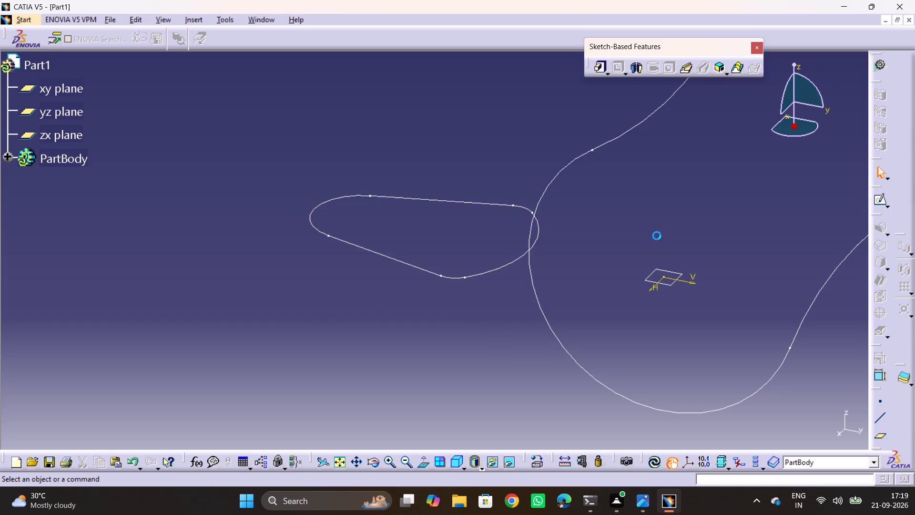
middle_click_drag(657, 236, 470, 317)
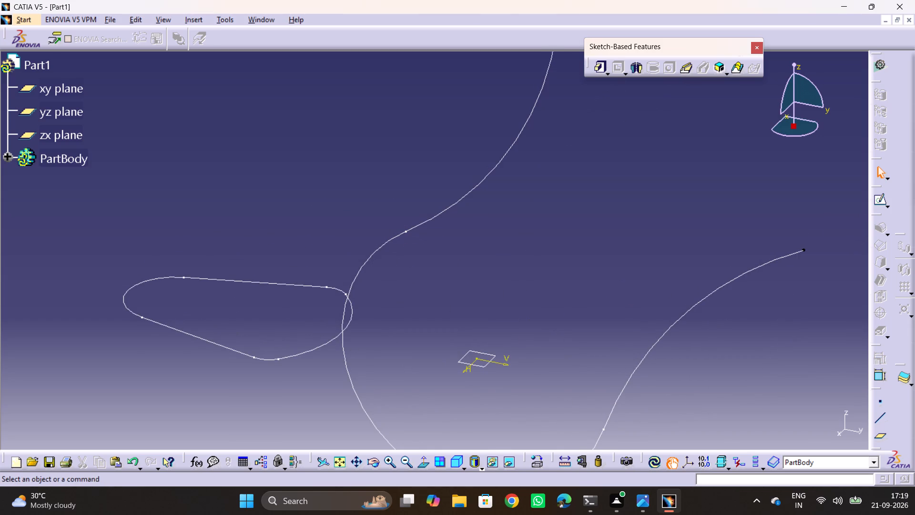
middle_click_drag(633, 350, 547, 357)
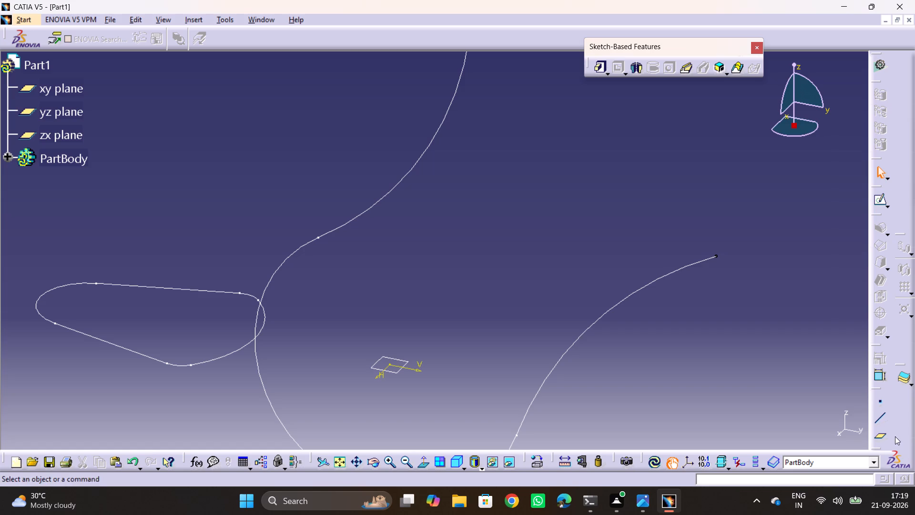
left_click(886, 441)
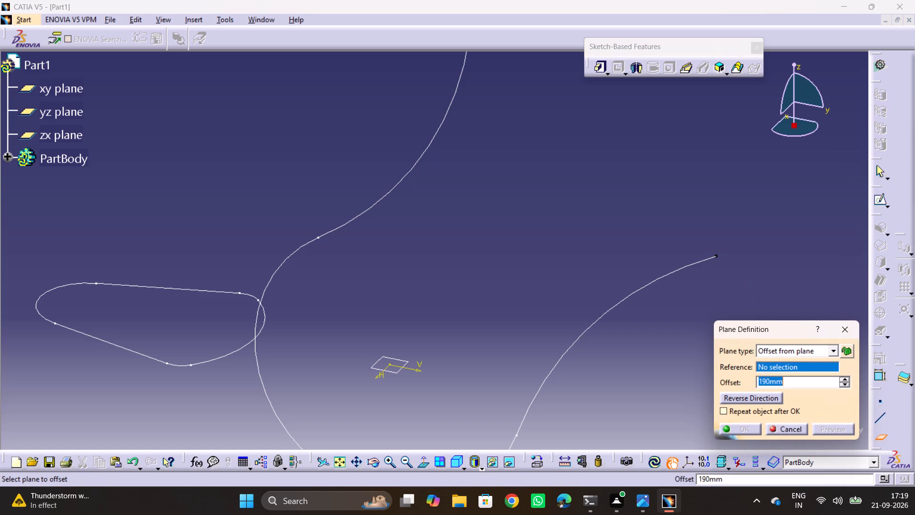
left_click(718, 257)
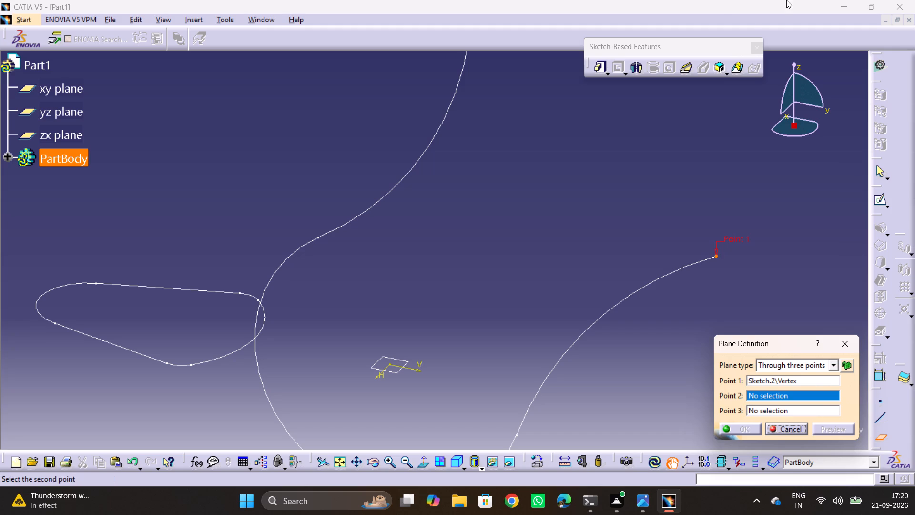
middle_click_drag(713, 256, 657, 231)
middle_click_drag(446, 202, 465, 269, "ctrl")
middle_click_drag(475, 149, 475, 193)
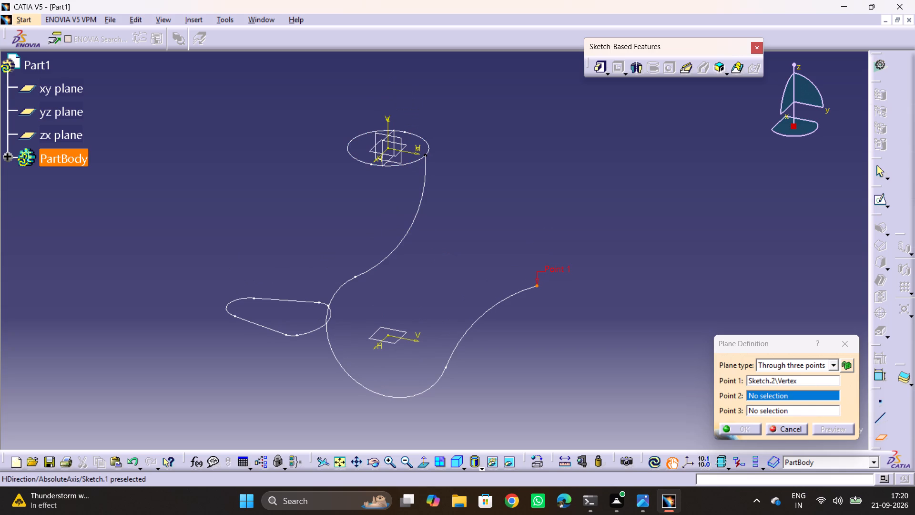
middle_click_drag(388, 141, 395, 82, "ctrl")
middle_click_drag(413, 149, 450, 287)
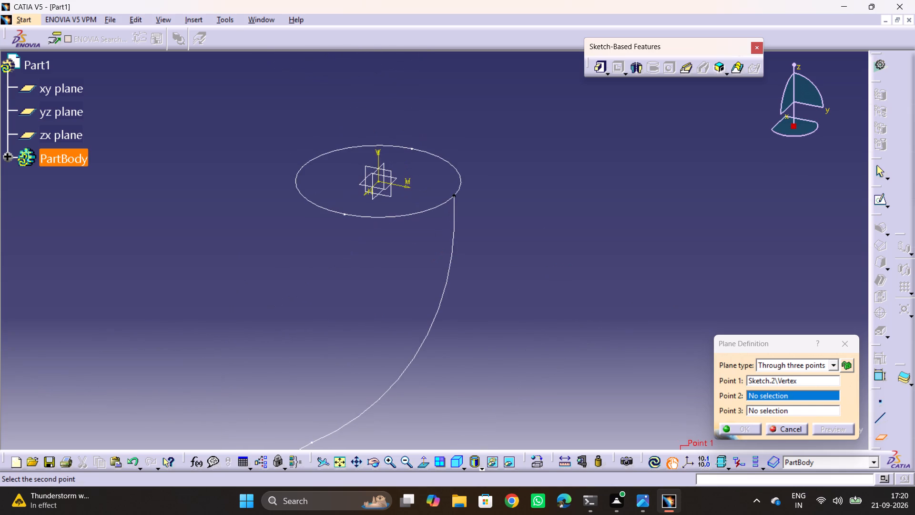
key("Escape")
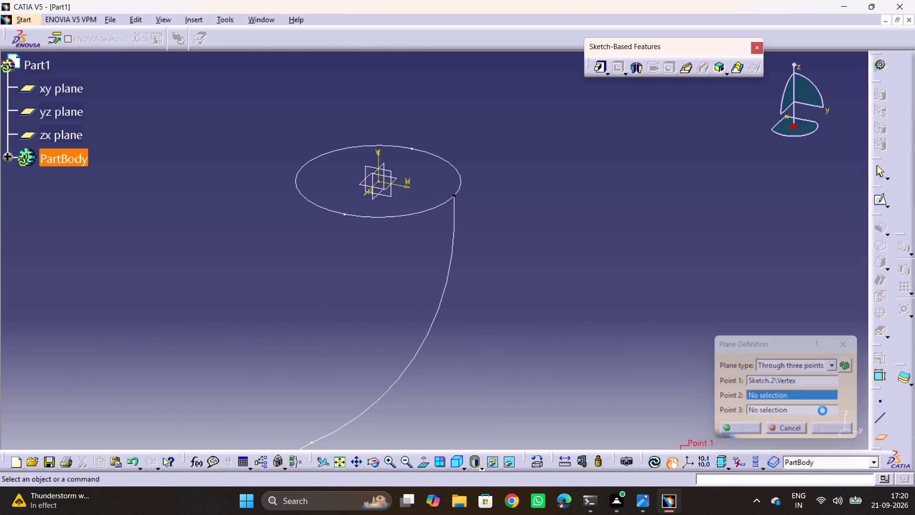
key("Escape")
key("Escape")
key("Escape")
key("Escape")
Create a reference plane parallel to the zx plane through the free end point of the hook's centre curve.
left_click(882, 433)
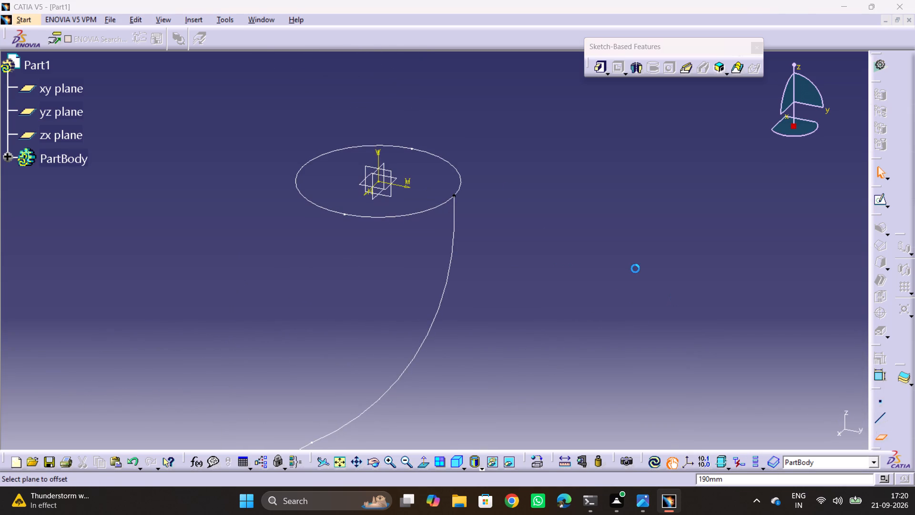
left_click(373, 196)
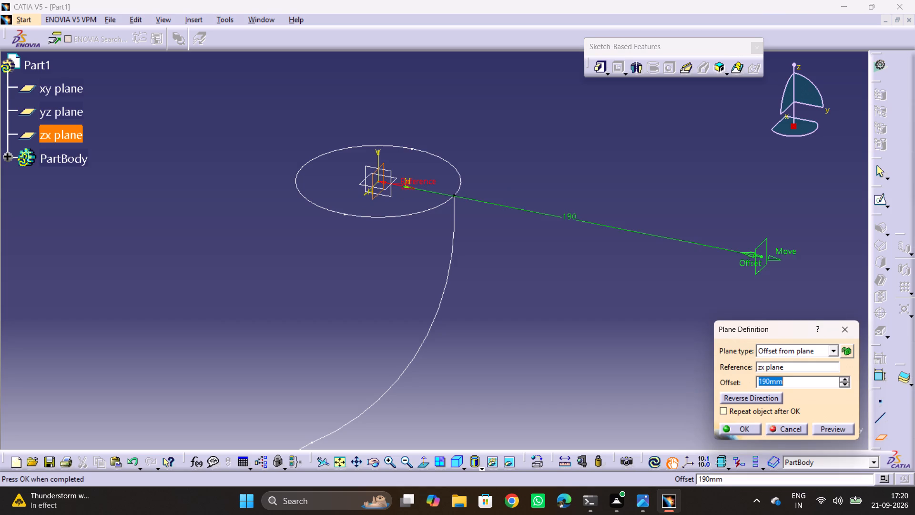
middle_click_drag(567, 336, 447, 147)
left_click(560, 272)
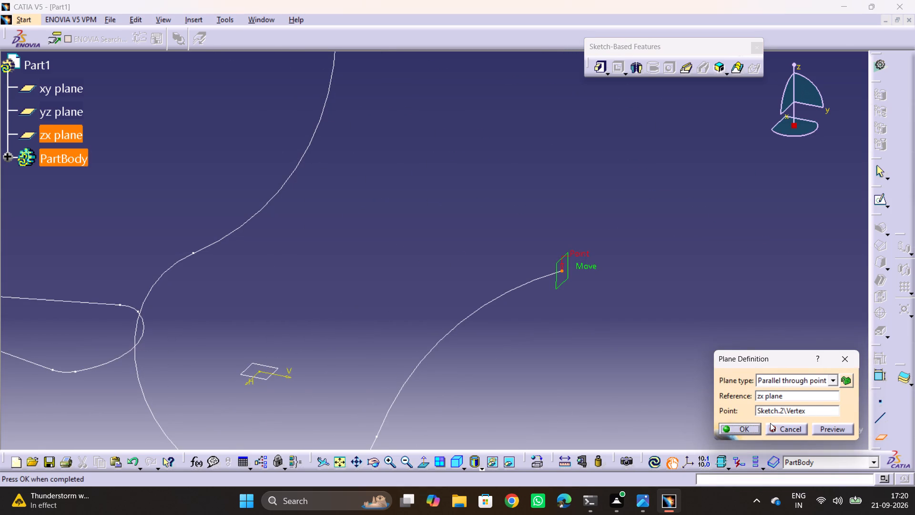
left_click(833, 381)
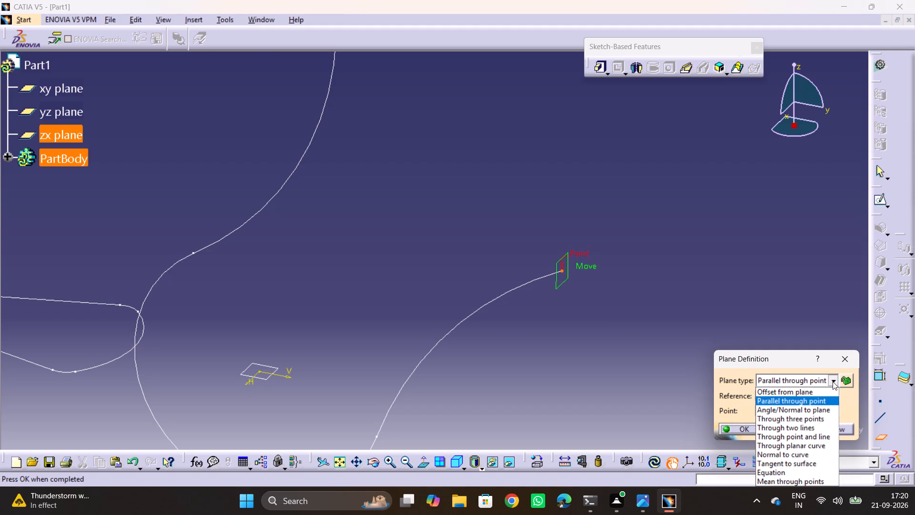
left_click(833, 381)
left_click(741, 428)
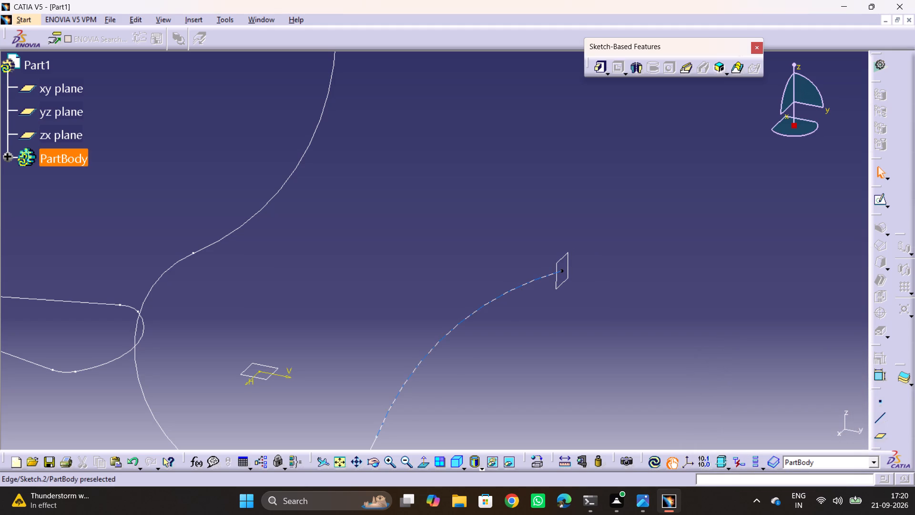
On the new end plane, sketch a circle of about 10.6 mm radius below the hook curve's free end.
left_click(562, 284)
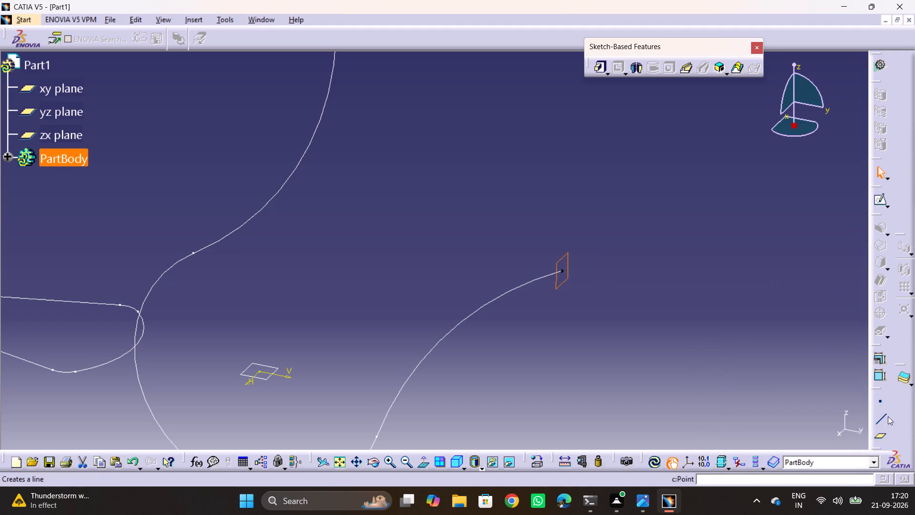
left_click(875, 205)
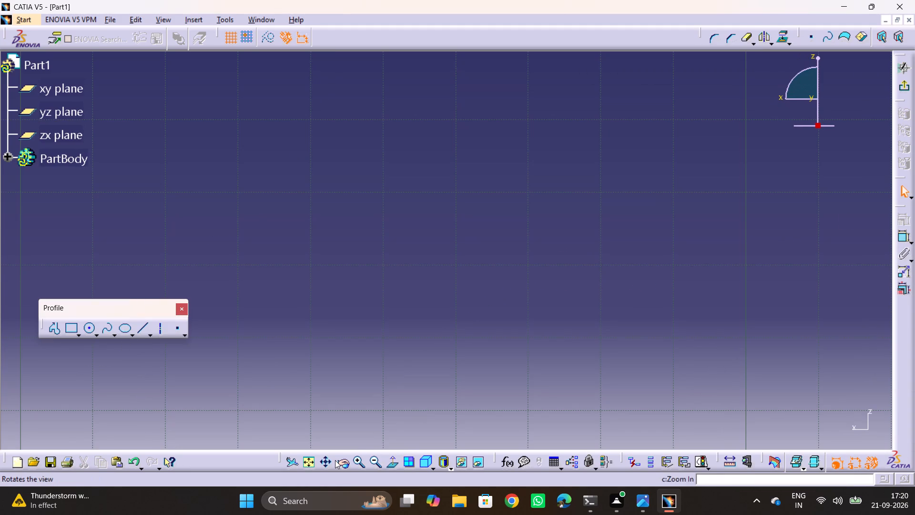
left_click(310, 465)
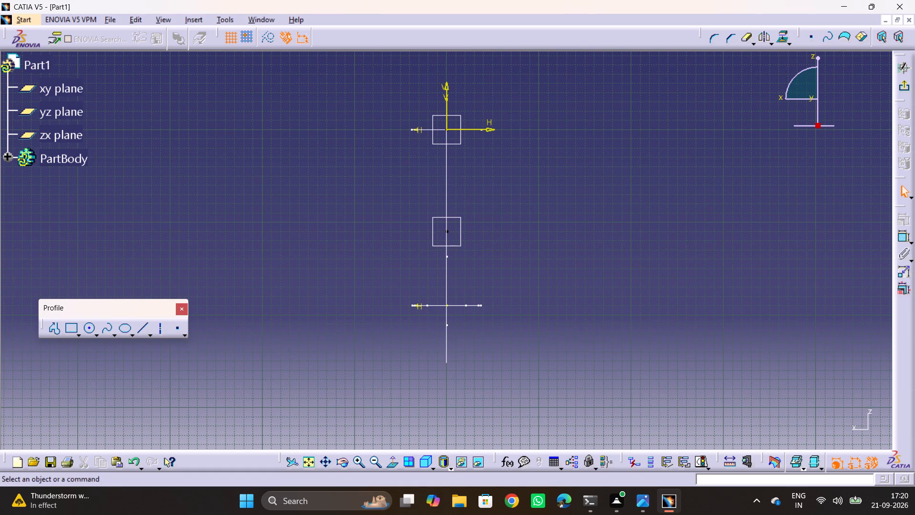
left_click(92, 329)
middle_click_drag(416, 218, 447, 242)
left_click_drag(416, 218, 447, 242)
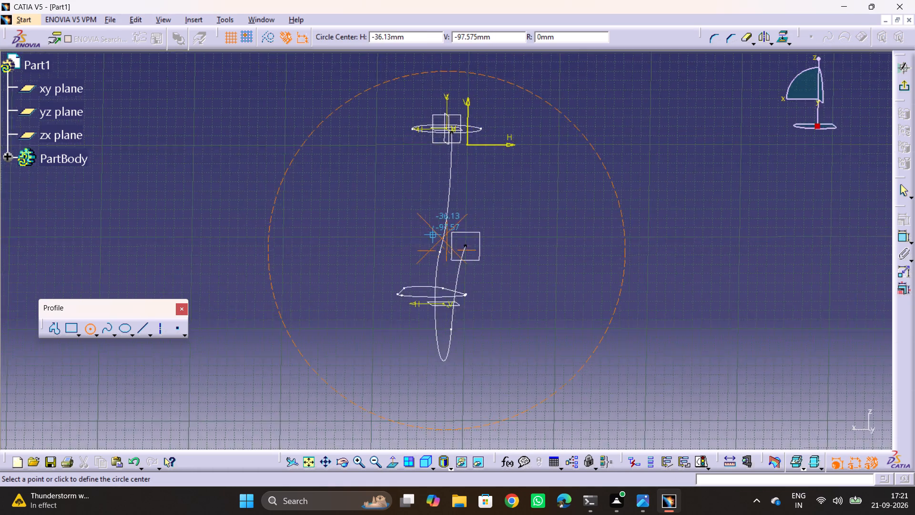
middle_click_drag(447, 242, 473, 235)
left_click_drag(447, 242, 473, 235)
left_click(483, 332)
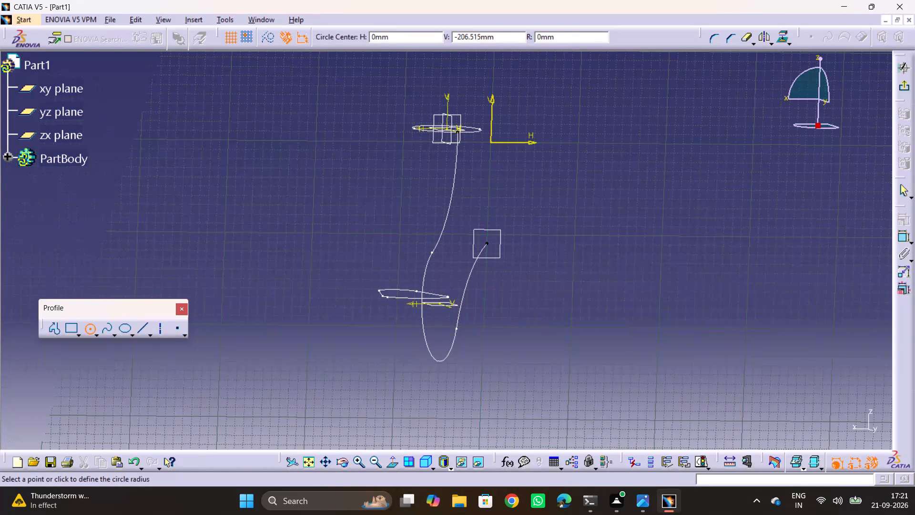
left_click(492, 329)
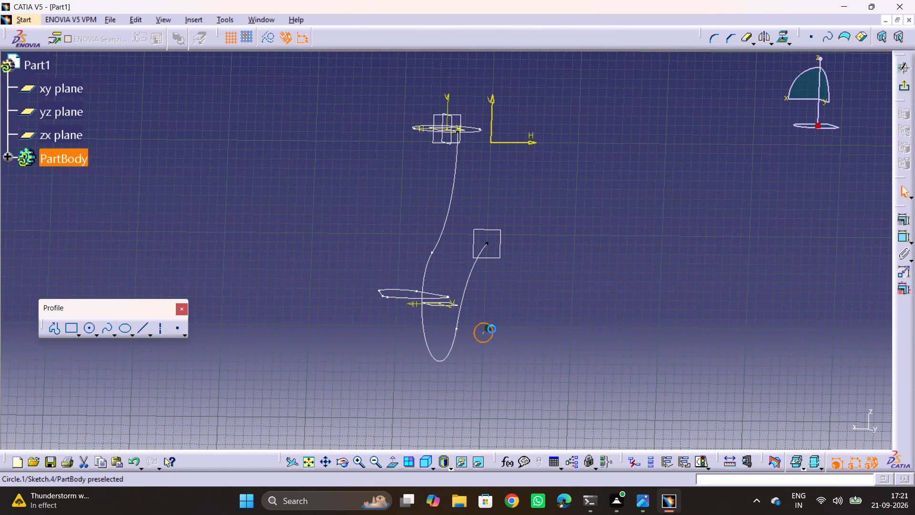
Dimension the end circle's radius and set it to 15 mm, following the reference drawing's Ø30 end cross-section.
left_click(896, 237)
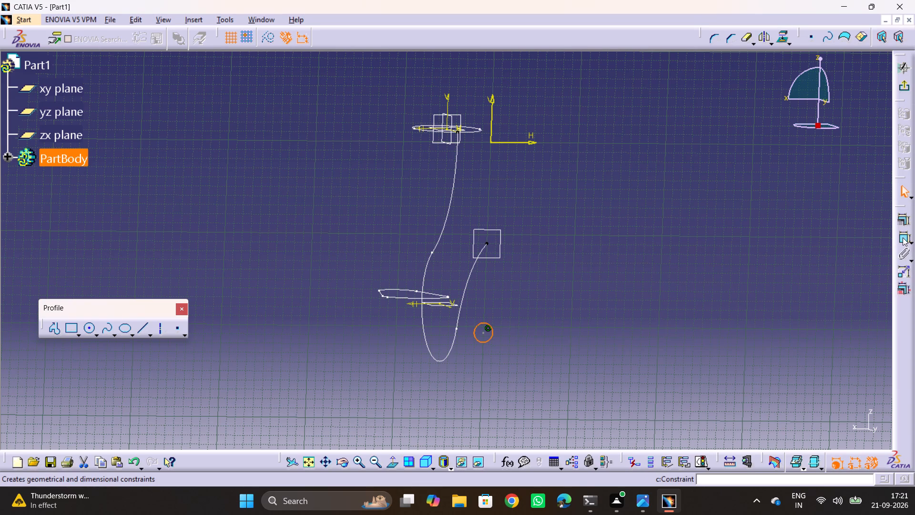
left_click(902, 239)
left_click(516, 311)
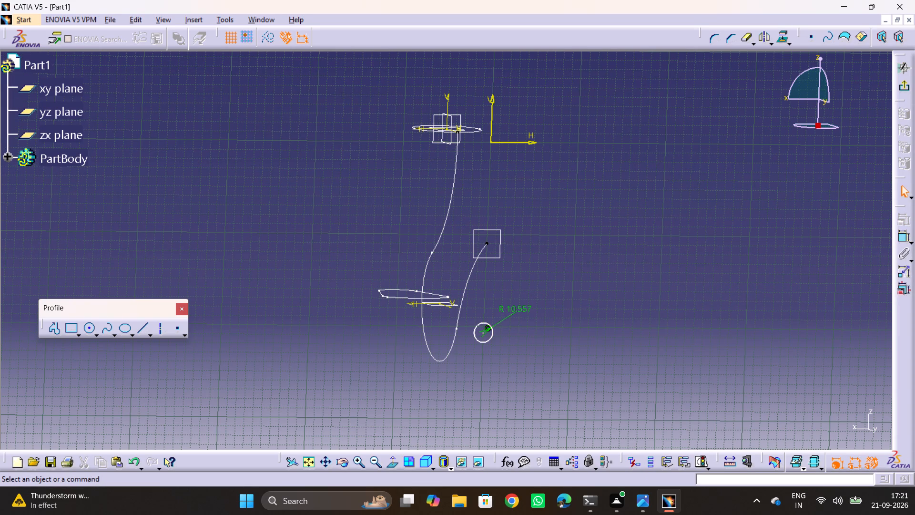
key("alt+Tab")
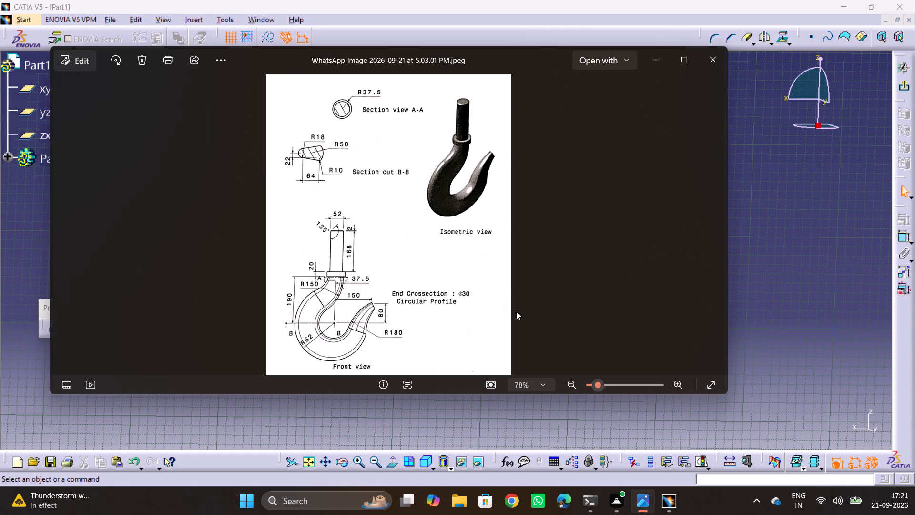
key("alt+Tab")
double_click(516, 311)
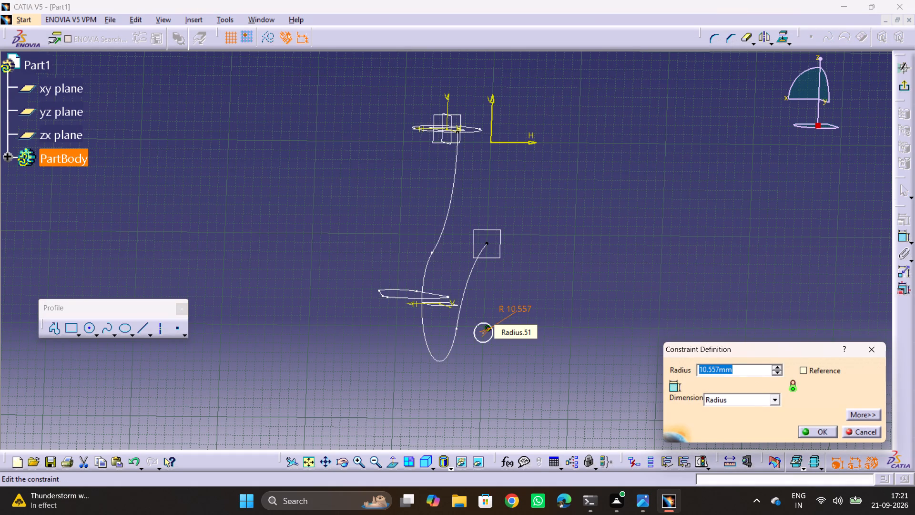
key("3")
key("BackSpace")
type("15")
key("Return")
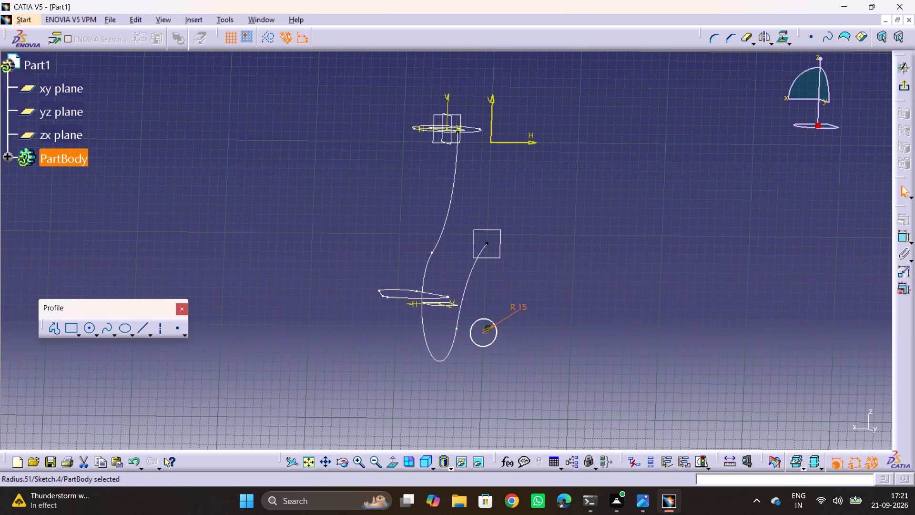
left_click(647, 281)
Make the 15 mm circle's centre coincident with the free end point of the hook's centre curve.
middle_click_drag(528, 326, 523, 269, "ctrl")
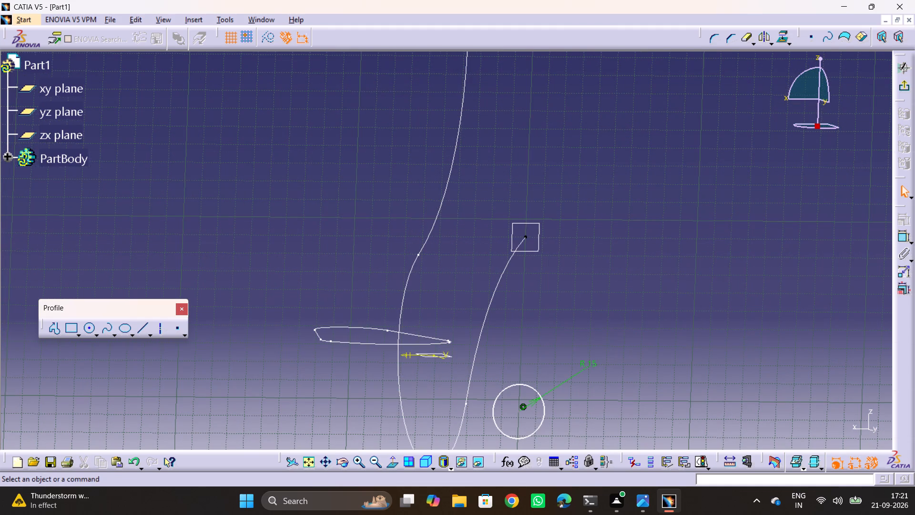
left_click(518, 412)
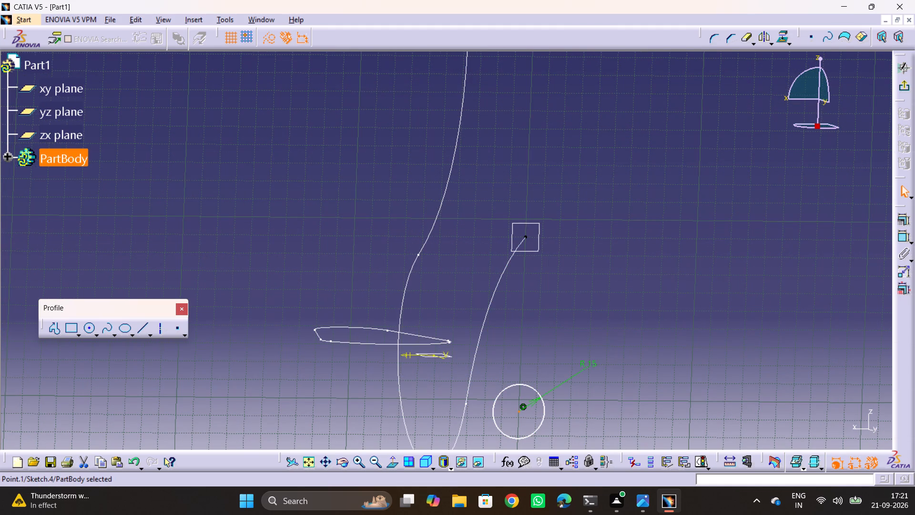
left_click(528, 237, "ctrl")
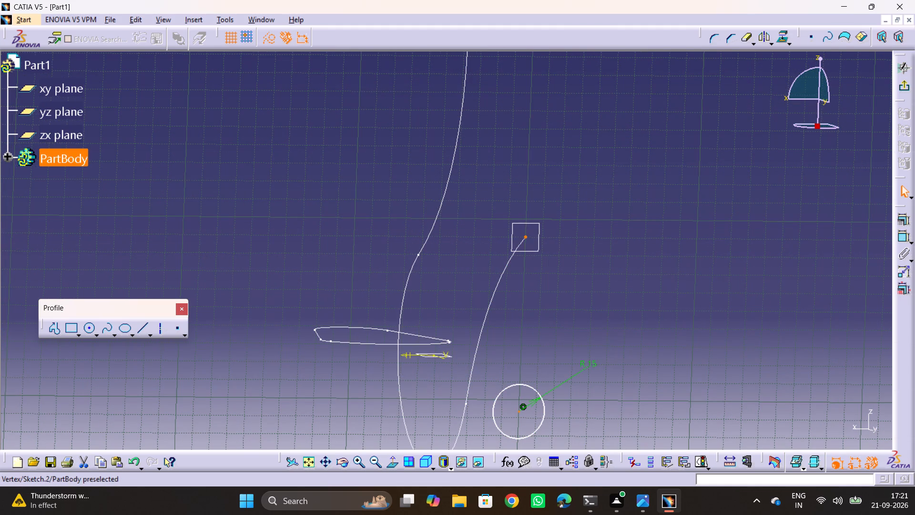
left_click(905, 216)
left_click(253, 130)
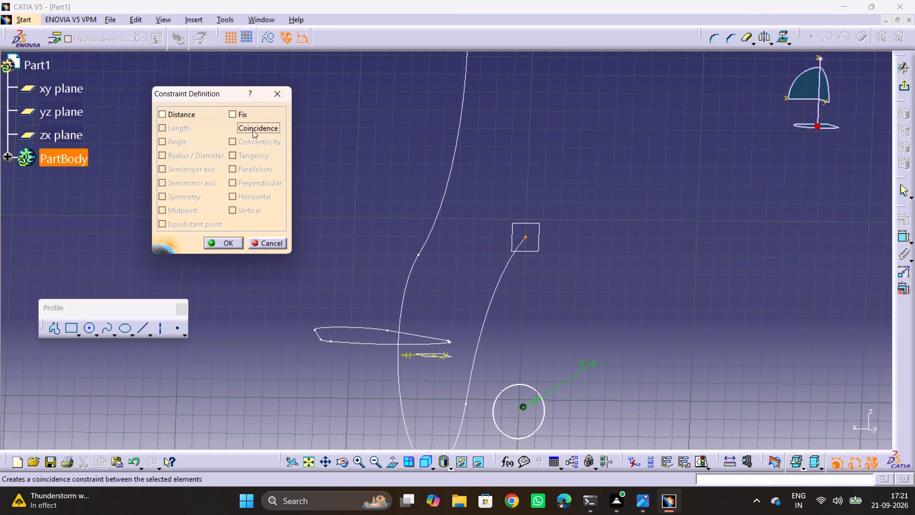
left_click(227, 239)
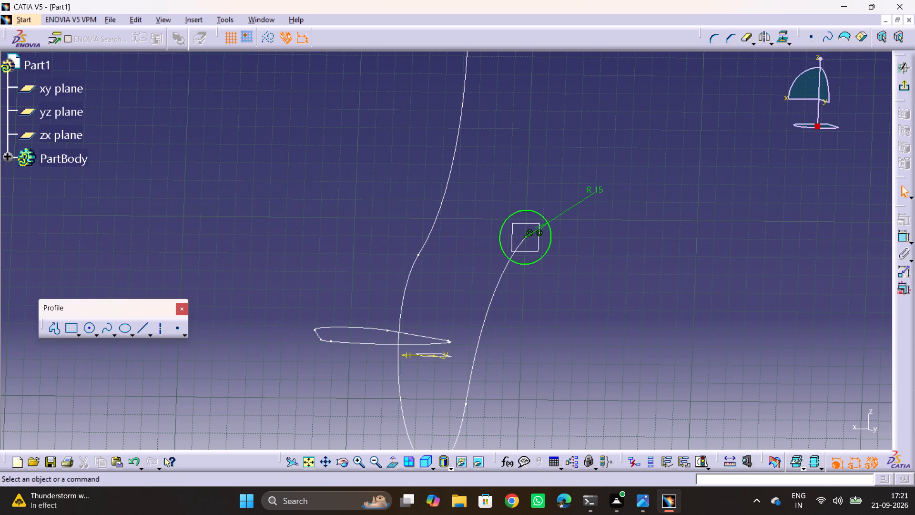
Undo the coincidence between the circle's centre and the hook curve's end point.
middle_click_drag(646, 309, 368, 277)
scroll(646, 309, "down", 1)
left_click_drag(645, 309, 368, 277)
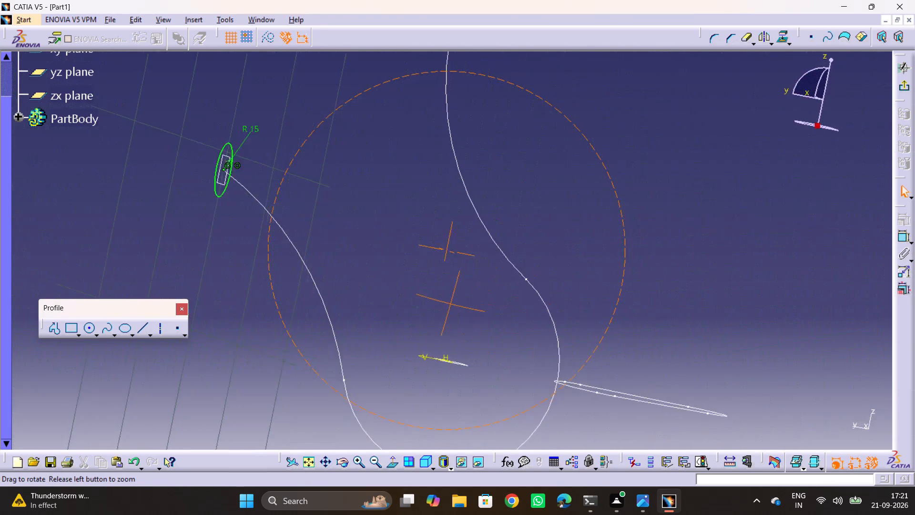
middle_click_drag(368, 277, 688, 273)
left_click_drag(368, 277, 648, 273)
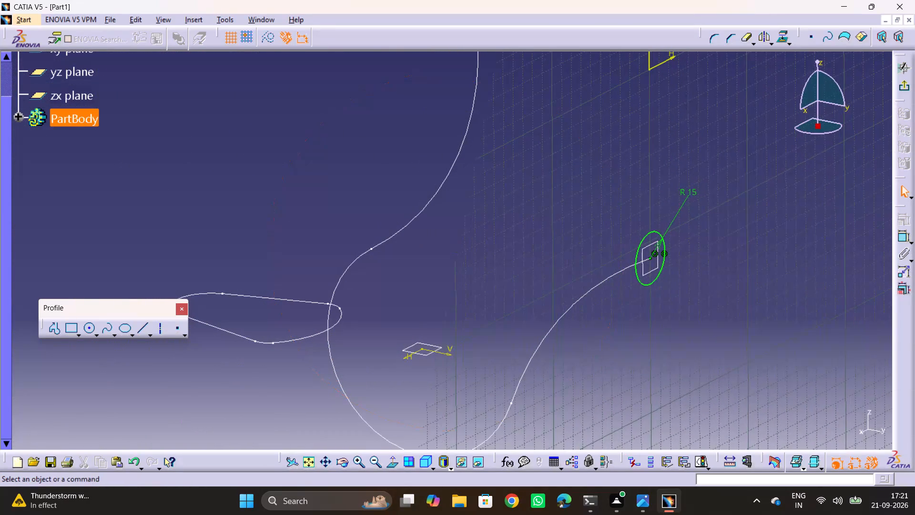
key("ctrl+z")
Make the 15 mm circle's circumference coincident with the free end point of the hook's centre curve.
left_click(663, 365)
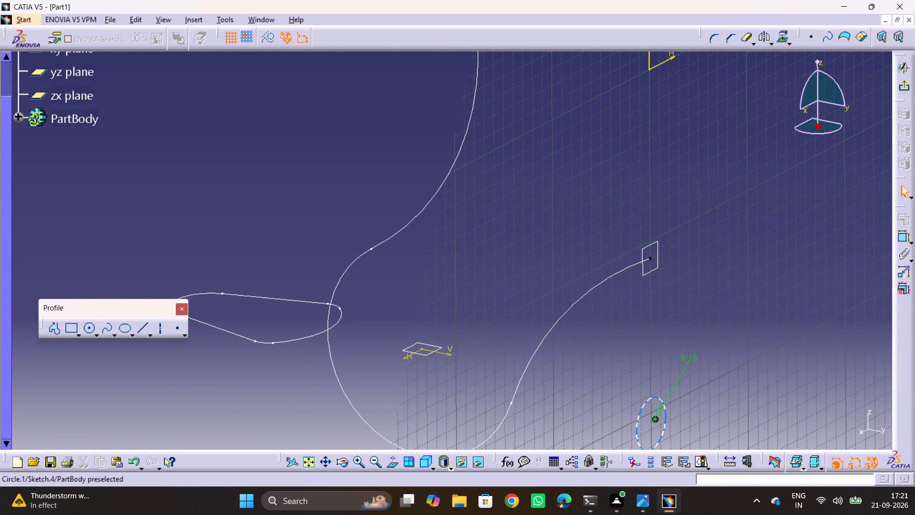
left_click(661, 399)
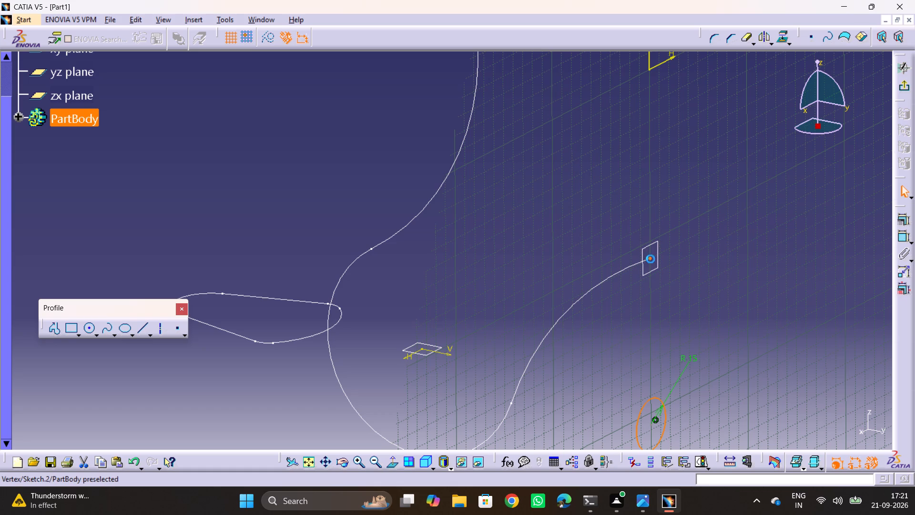
left_click(651, 259, "ctrl")
left_click(906, 227)
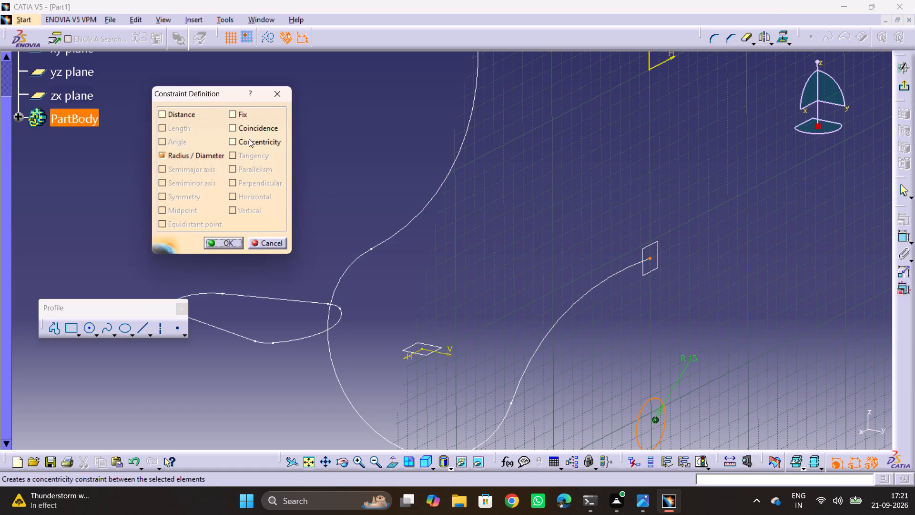
left_click(261, 127)
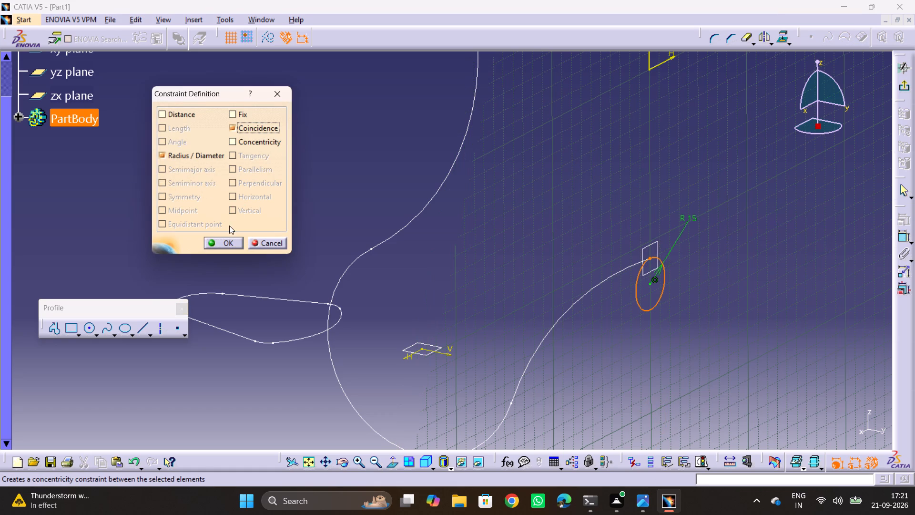
left_click(229, 241)
Exit the end circle sketch and return to the 3D part.
middle_click_drag(523, 221, 537, 282, "ctrl")
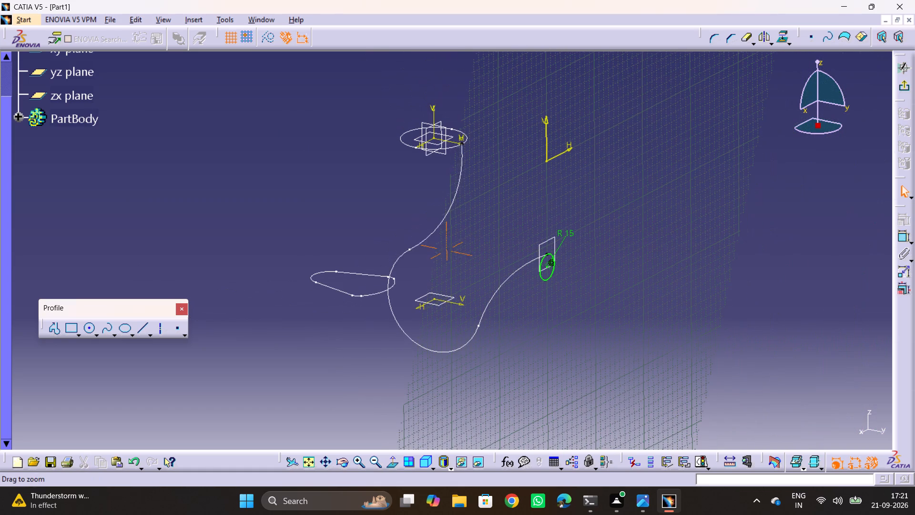
middle_click_drag(319, 198, 416, 224)
left_click_drag(319, 198, 416, 224)
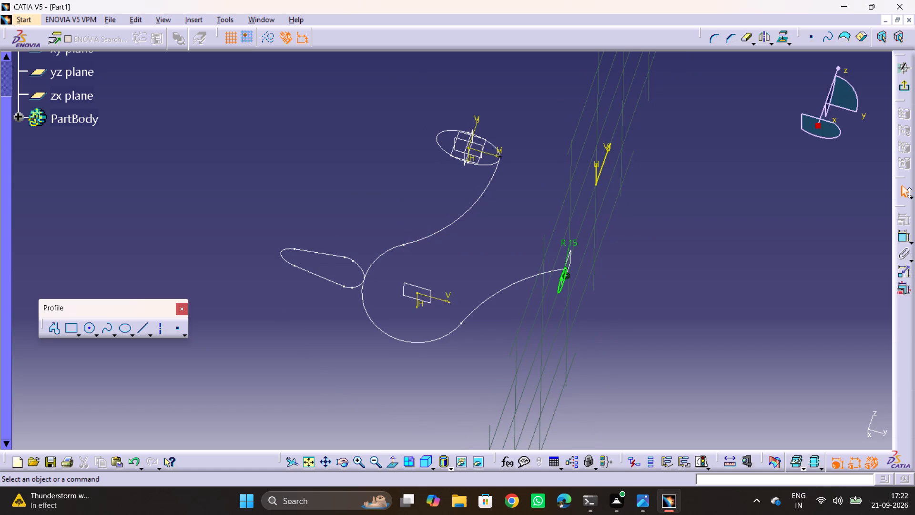
left_click(906, 86)
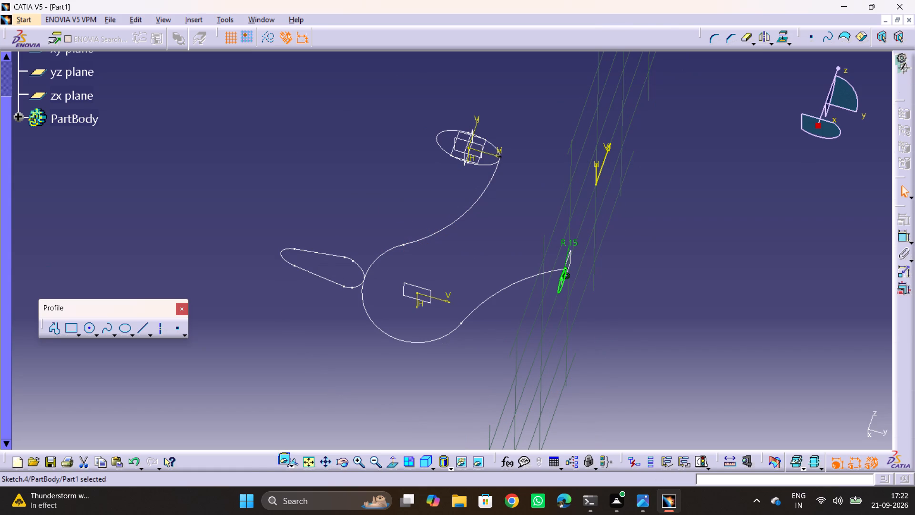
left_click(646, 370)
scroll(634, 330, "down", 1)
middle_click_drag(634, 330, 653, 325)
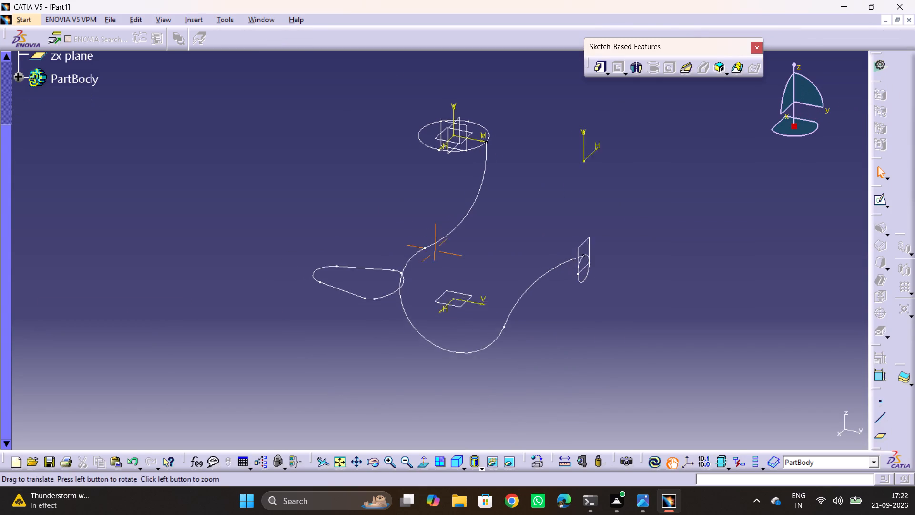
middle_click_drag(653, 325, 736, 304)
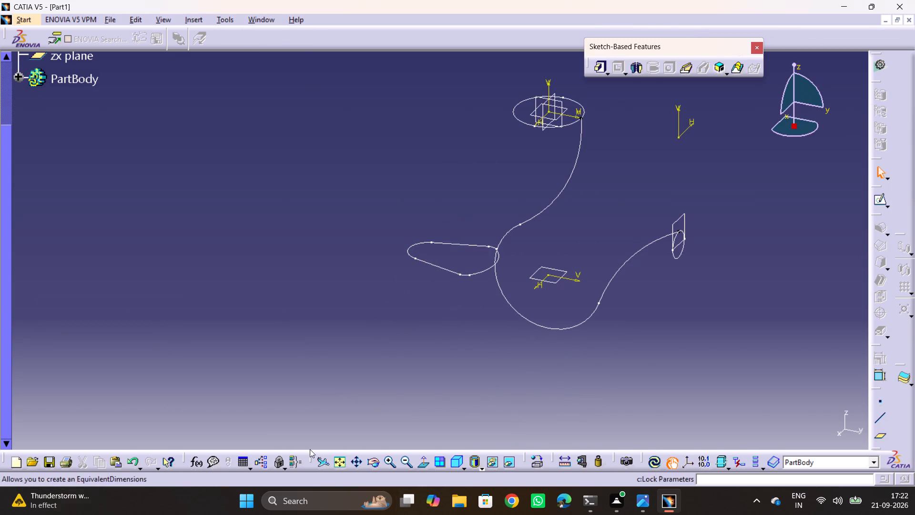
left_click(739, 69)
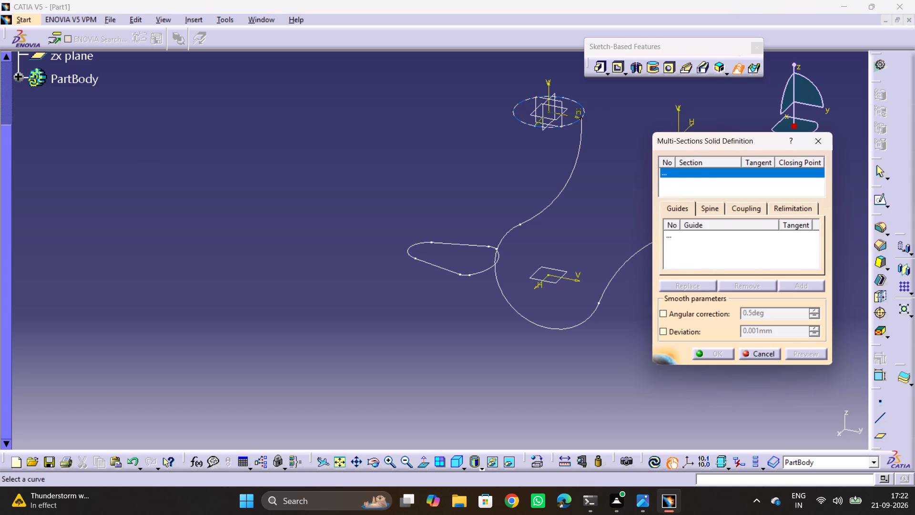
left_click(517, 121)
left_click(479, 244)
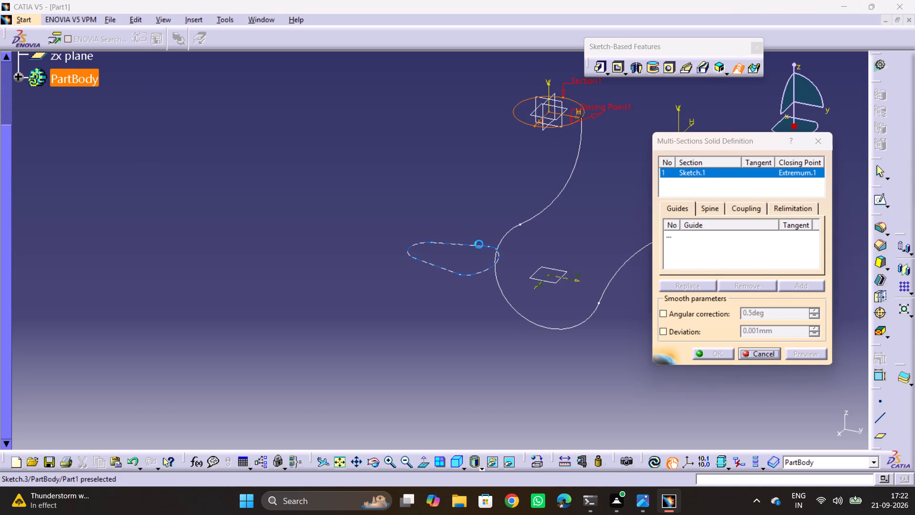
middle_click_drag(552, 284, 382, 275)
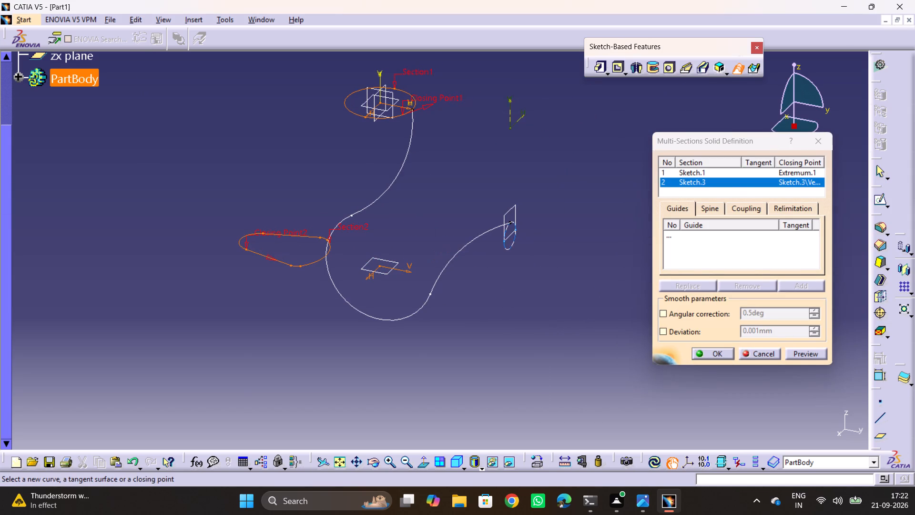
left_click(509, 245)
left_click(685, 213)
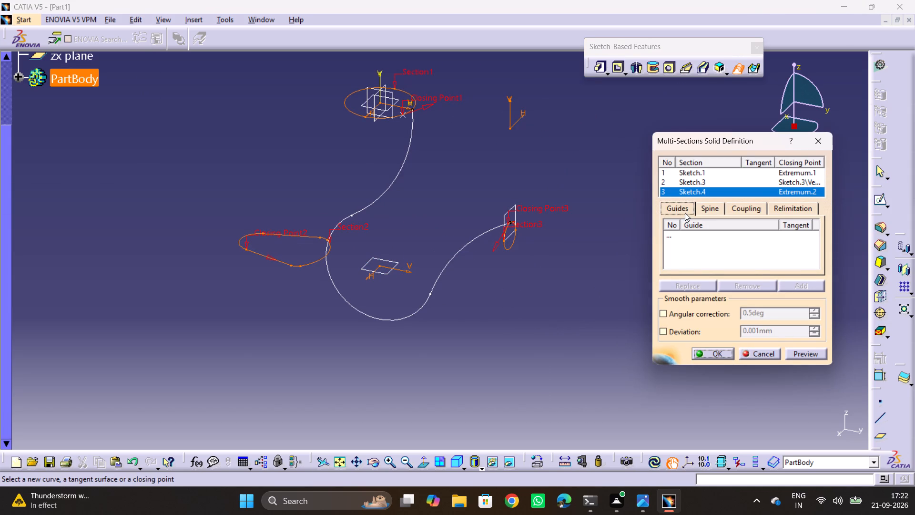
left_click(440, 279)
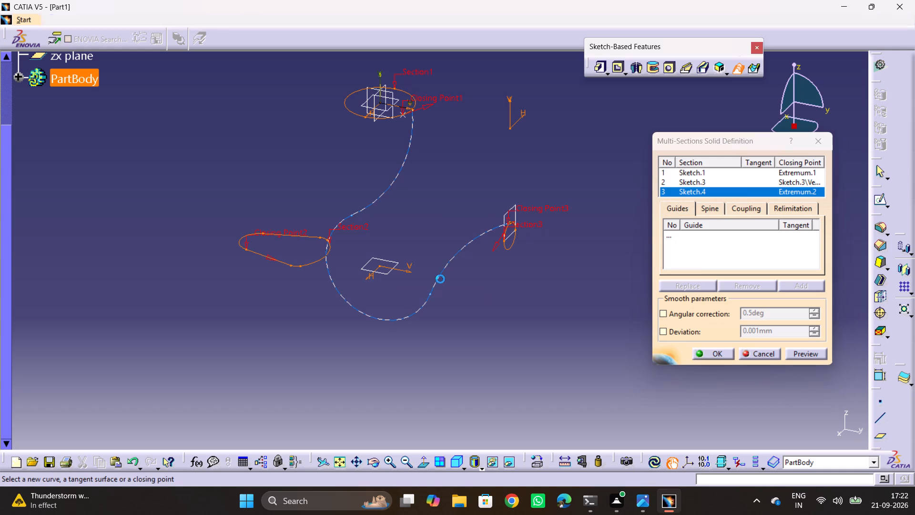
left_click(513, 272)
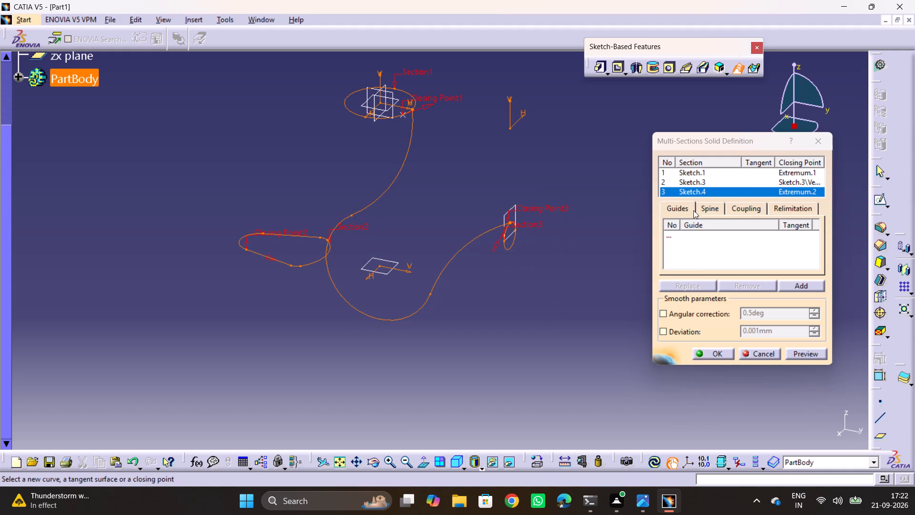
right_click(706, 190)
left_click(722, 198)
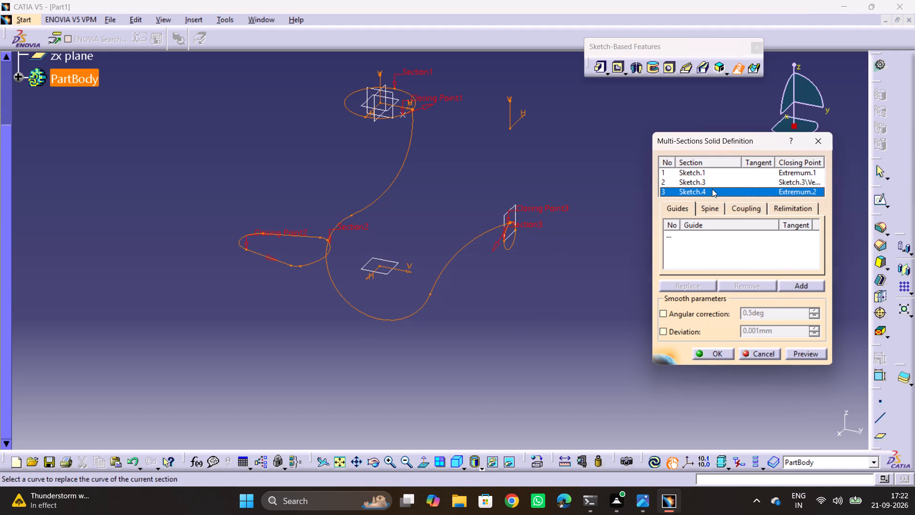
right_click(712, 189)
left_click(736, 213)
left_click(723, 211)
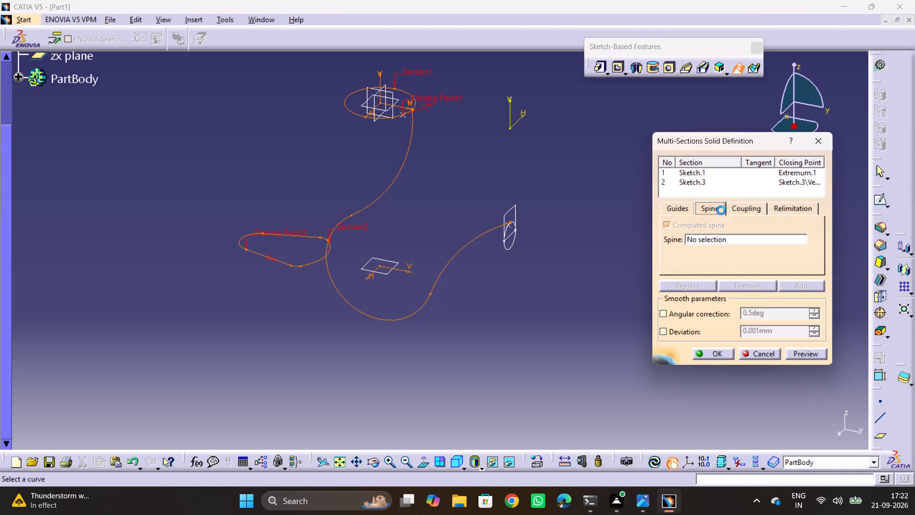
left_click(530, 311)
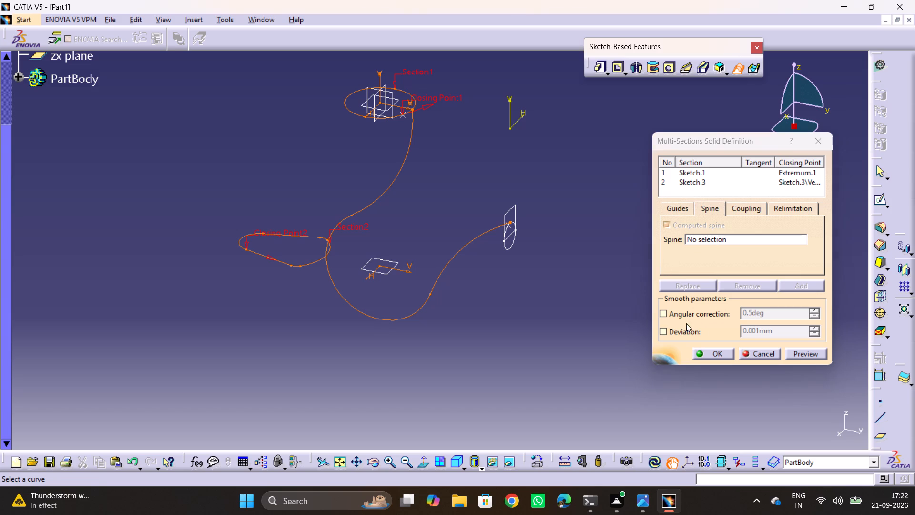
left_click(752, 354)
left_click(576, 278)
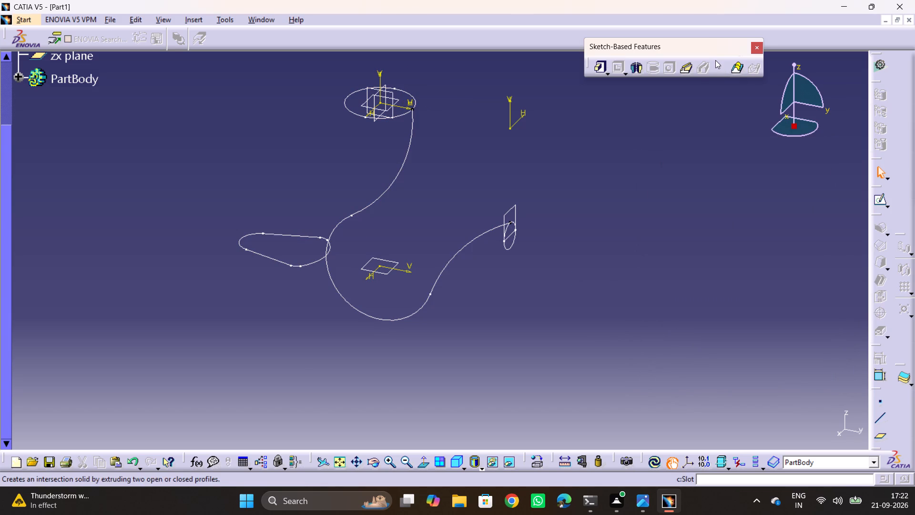
Preview a Multi-Sections Solid through the shank circle, the tapered middle profile and the end circle, using the hook's centre curve as spine.
left_click(734, 71)
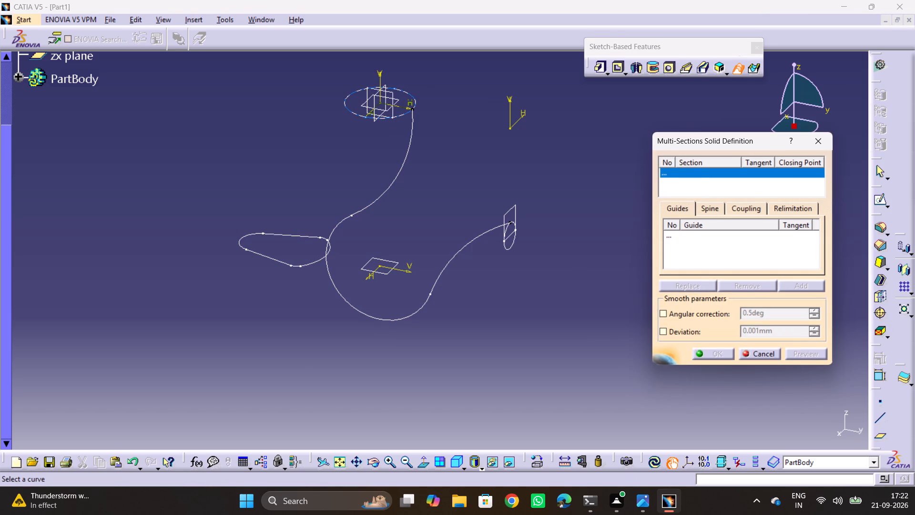
left_click(403, 114)
left_click(287, 234)
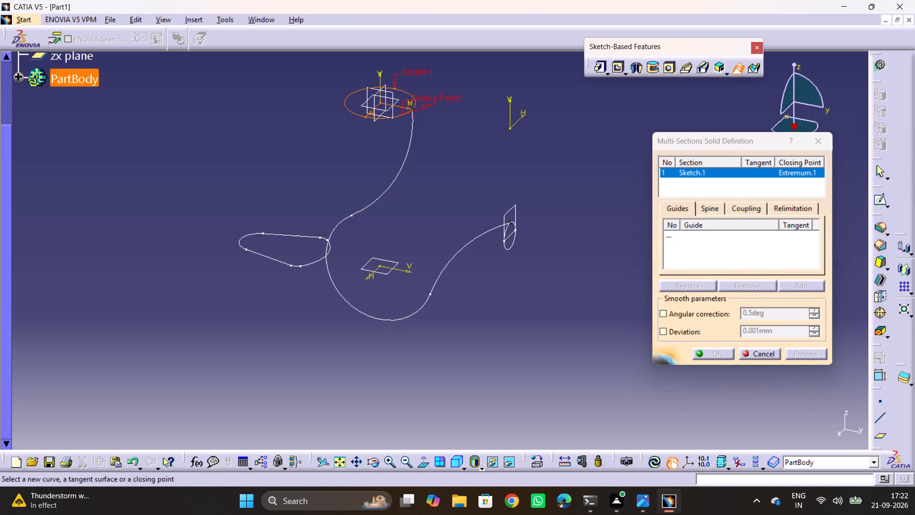
left_click(294, 237)
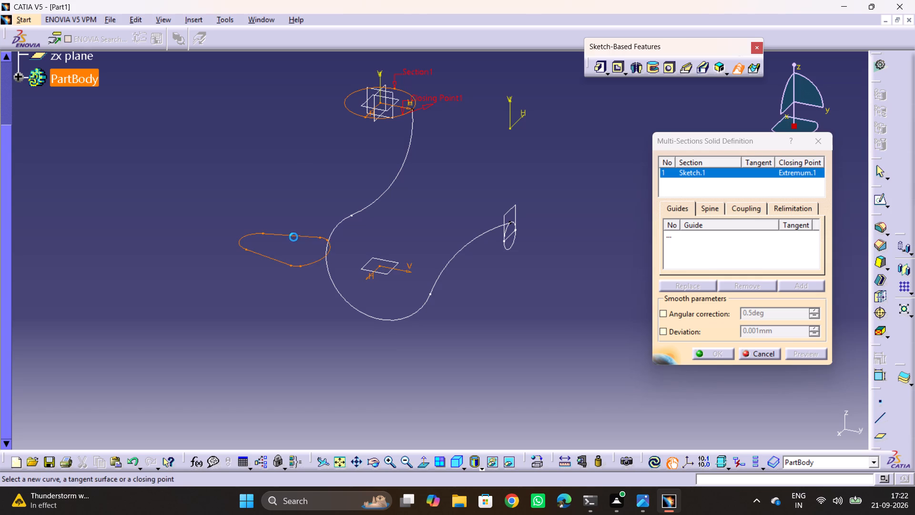
left_click(505, 247)
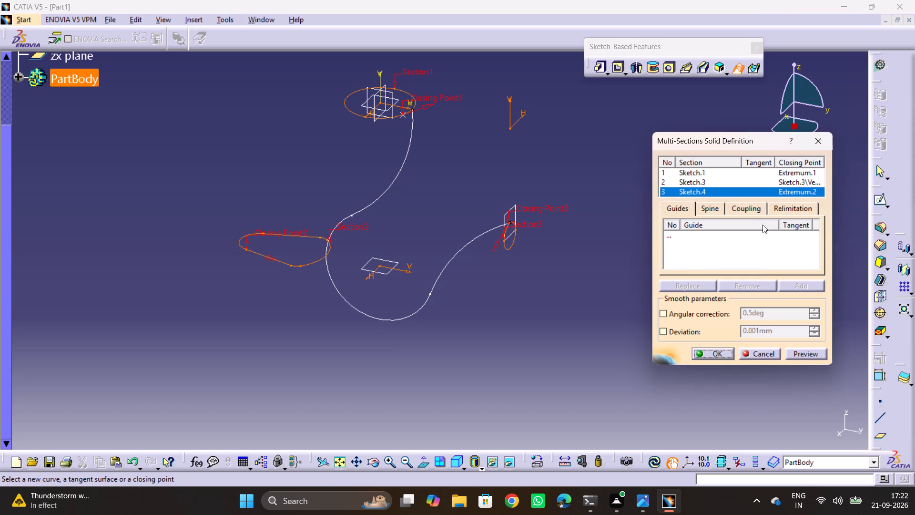
left_click(714, 208)
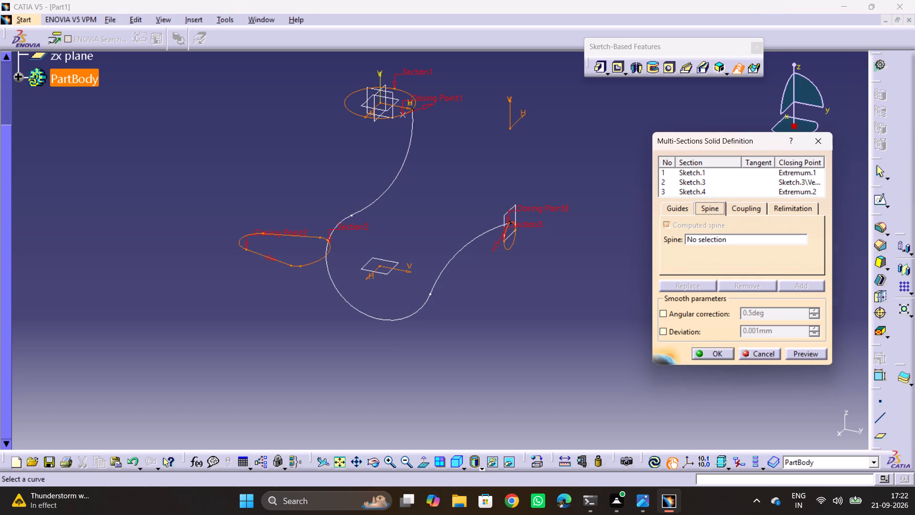
left_click(454, 253)
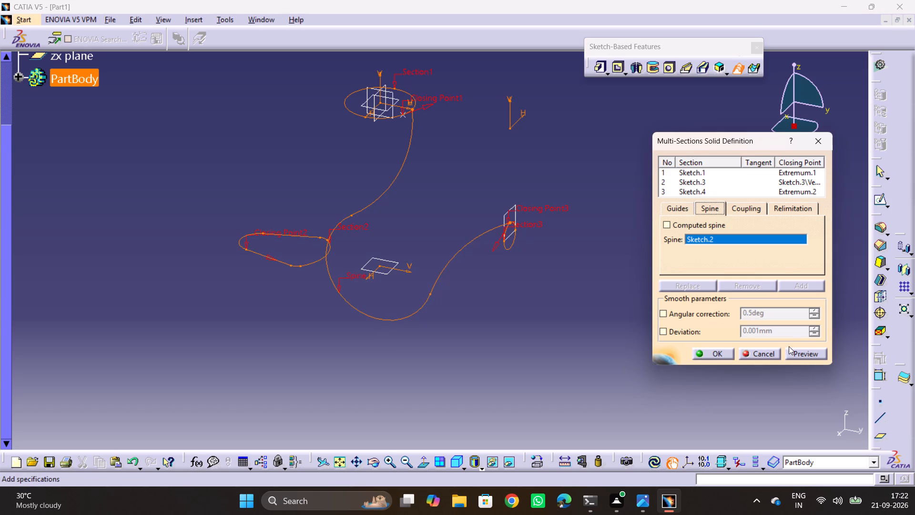
left_click(794, 355)
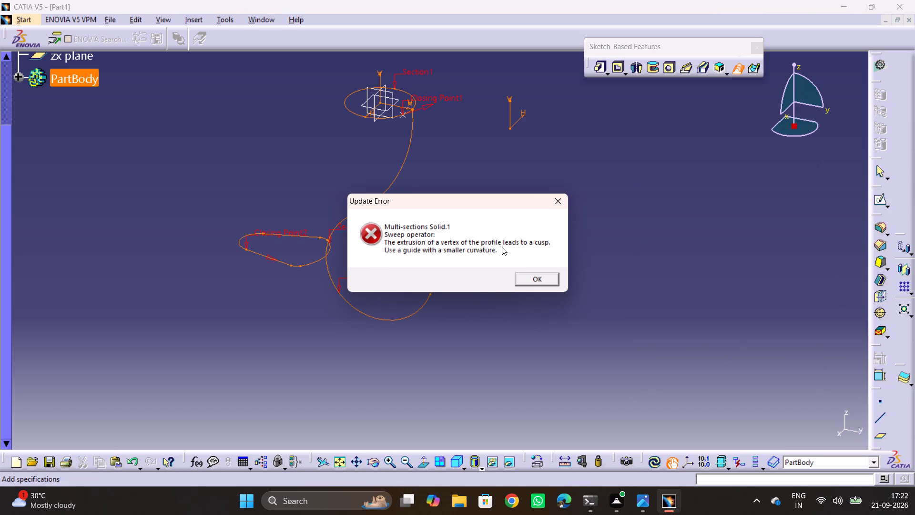
left_click(529, 277)
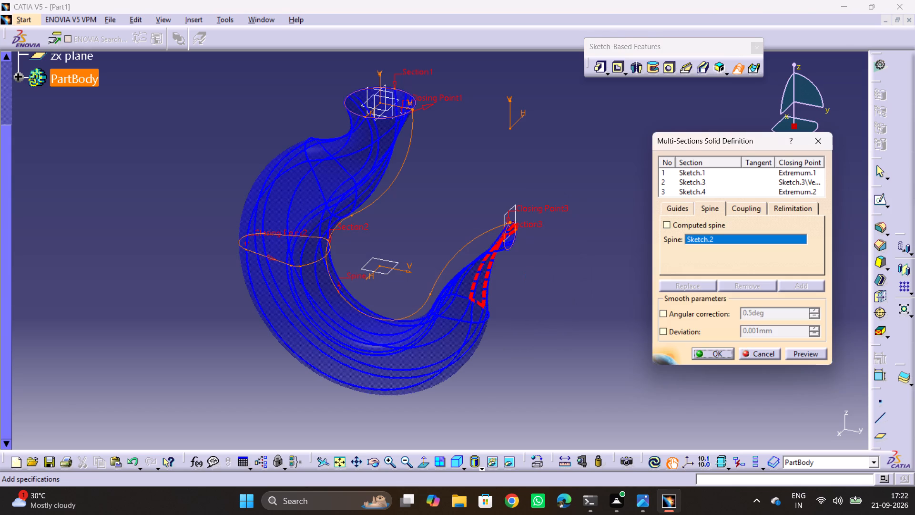
Reverse the closing point direction on the shank circle section and preview the multi-sections solid again.
middle_click_drag(501, 285, 436, 232)
left_click_drag(501, 285, 436, 232)
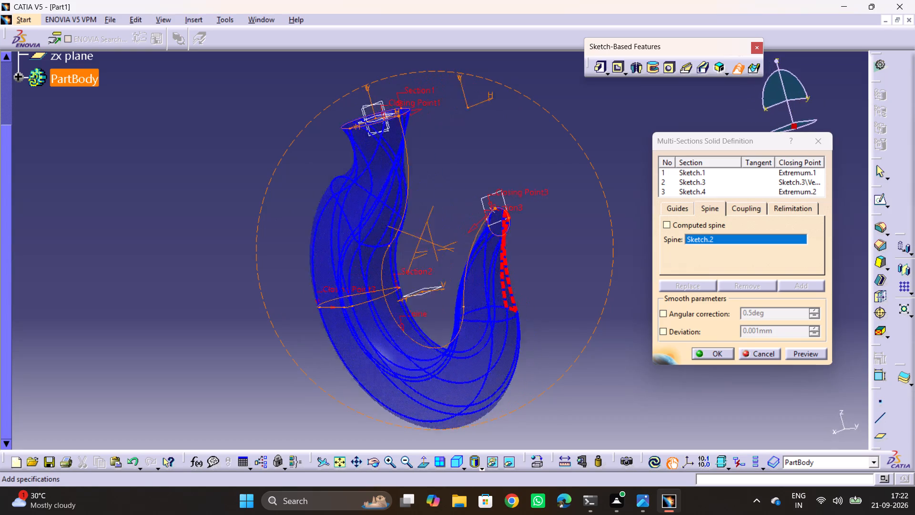
middle_click_drag(436, 232, 535, 219)
left_click_drag(436, 232, 533, 220)
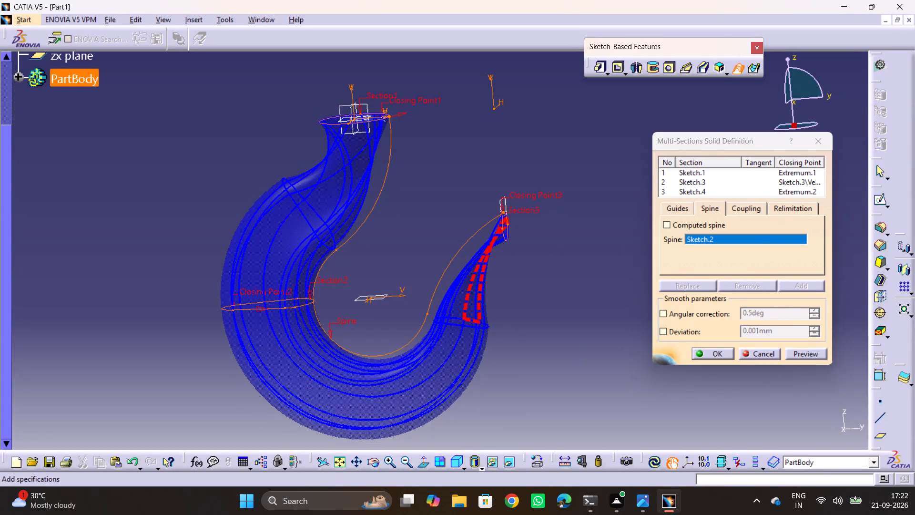
left_click(404, 114)
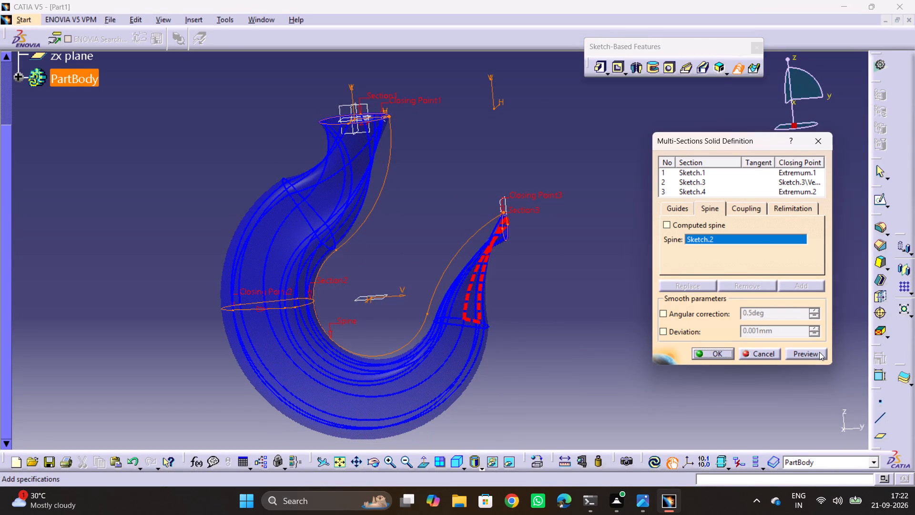
left_click(819, 352)
left_click(536, 277)
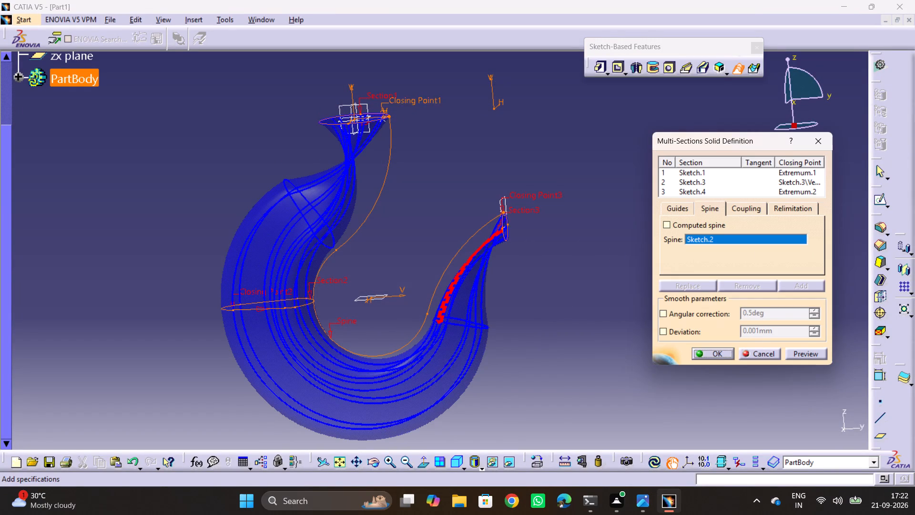
Reverse the closing point direction on the end circle section and preview the multi-sections solid again.
scroll(413, 171, "down", 1)
middle_click_drag(413, 171, 406, 340)
left_click_drag(413, 171, 406, 340)
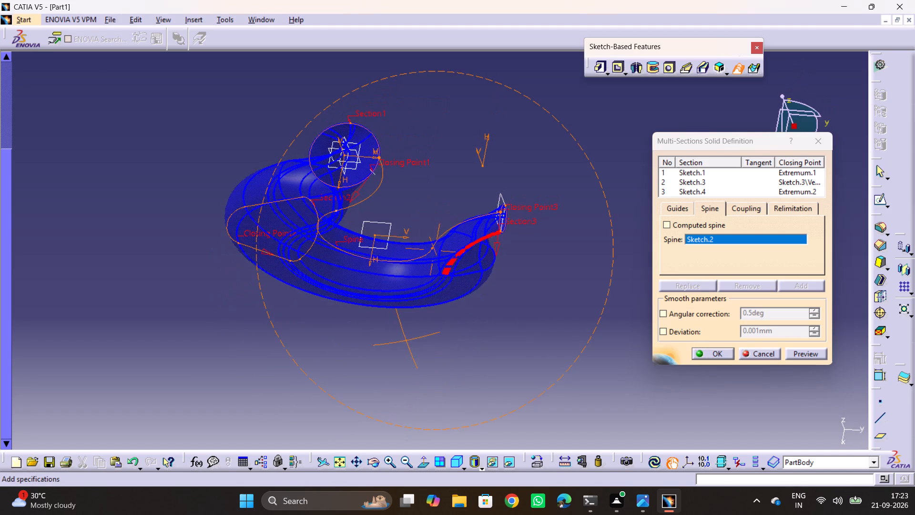
middle_click_drag(366, 173, 404, 50, "ctrl")
middle_click_drag(308, 211, 46, 247)
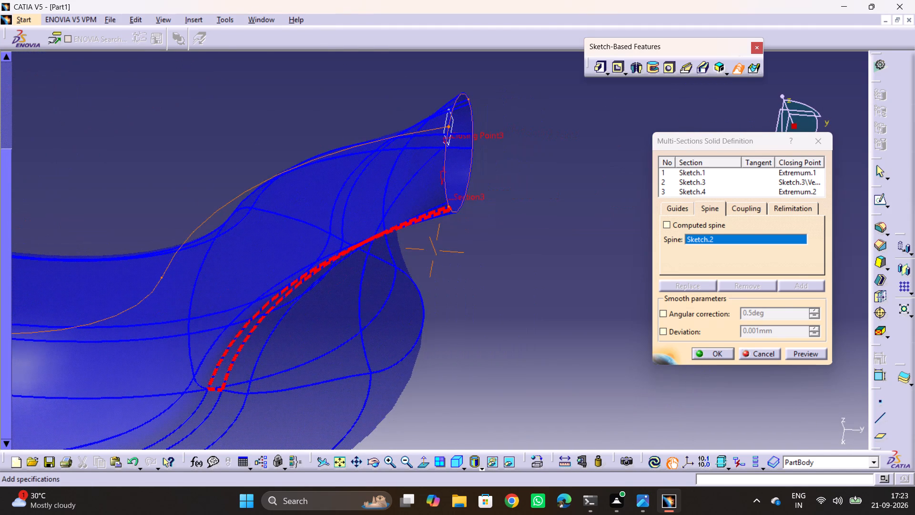
left_click(438, 178)
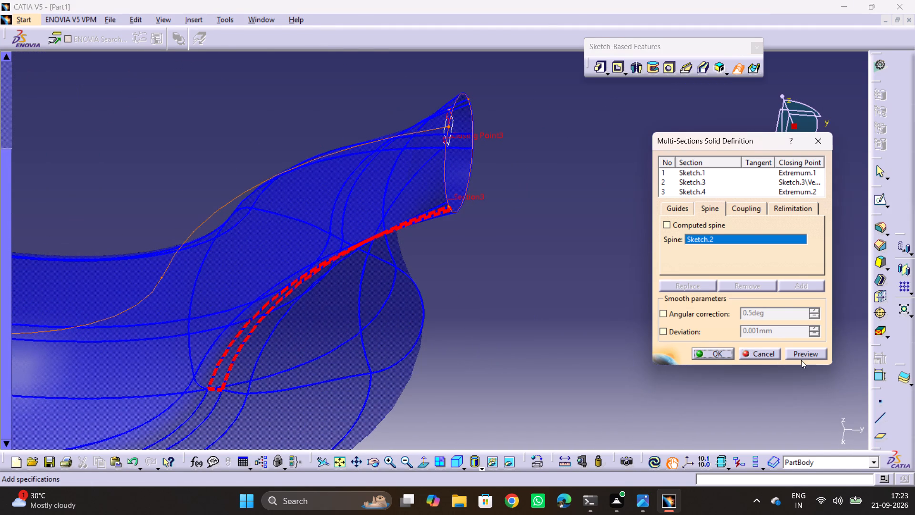
left_click(805, 351)
left_click(516, 277)
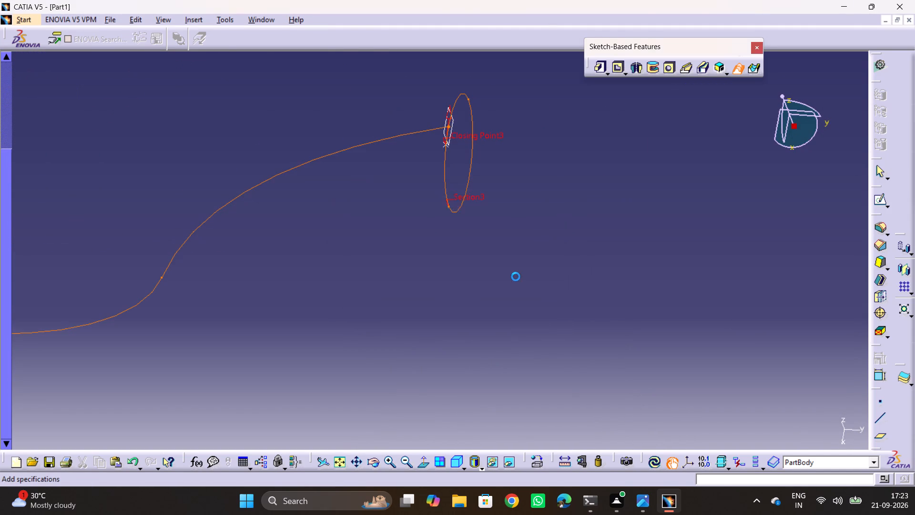
Examine the previewed solid around the end circle section and its closing point from several angles.
middle_click_drag(479, 305, 379, 195)
left_click_drag(475, 305, 379, 195)
scroll(377, 195, "down", 1)
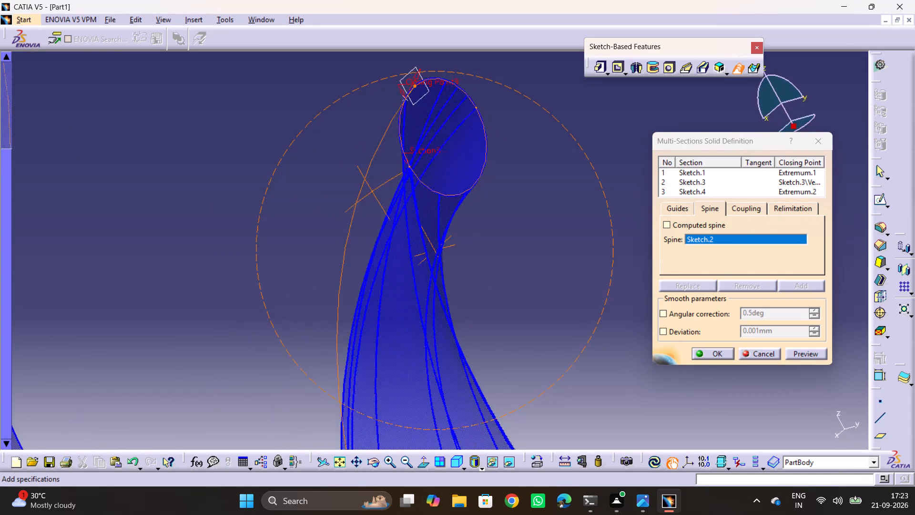
middle_click_drag(379, 195, 372, 214)
left_click_drag(379, 195, 372, 214)
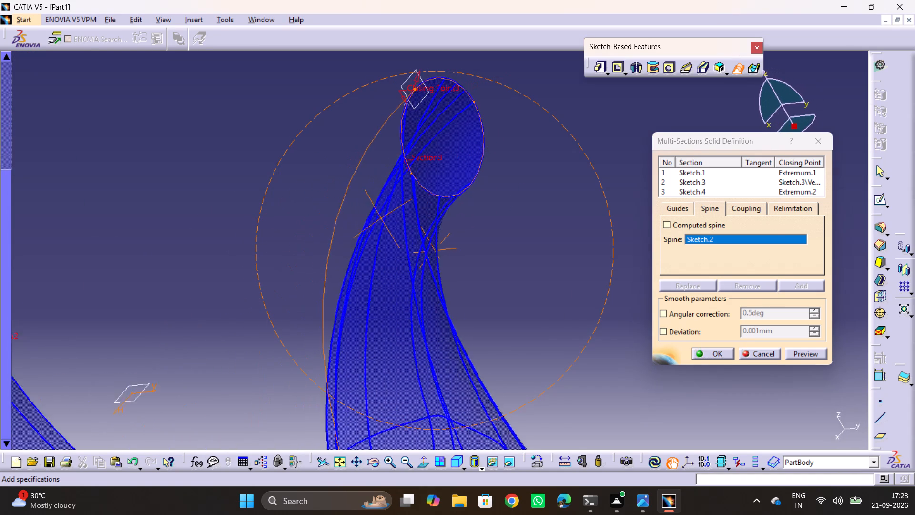
left_click_drag(372, 214, 336, 228)
middle_click_drag(372, 214, 336, 228)
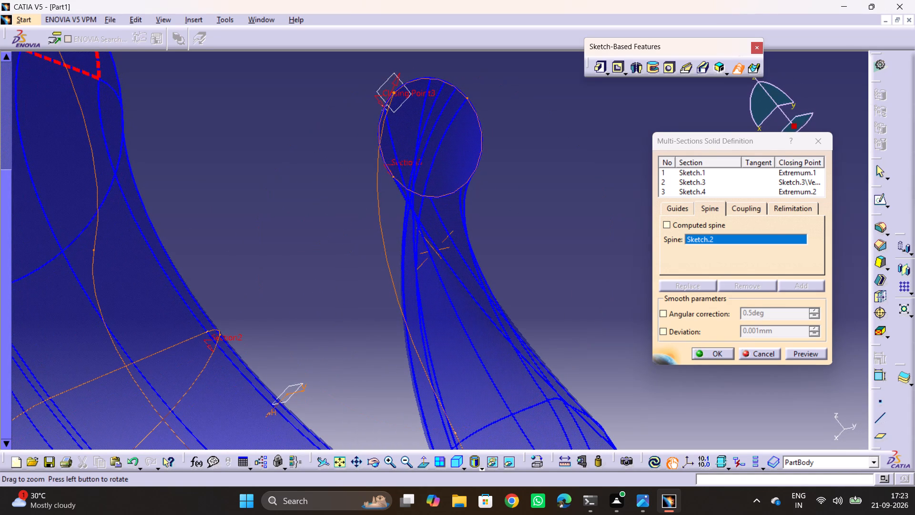
middle_click(392, 175)
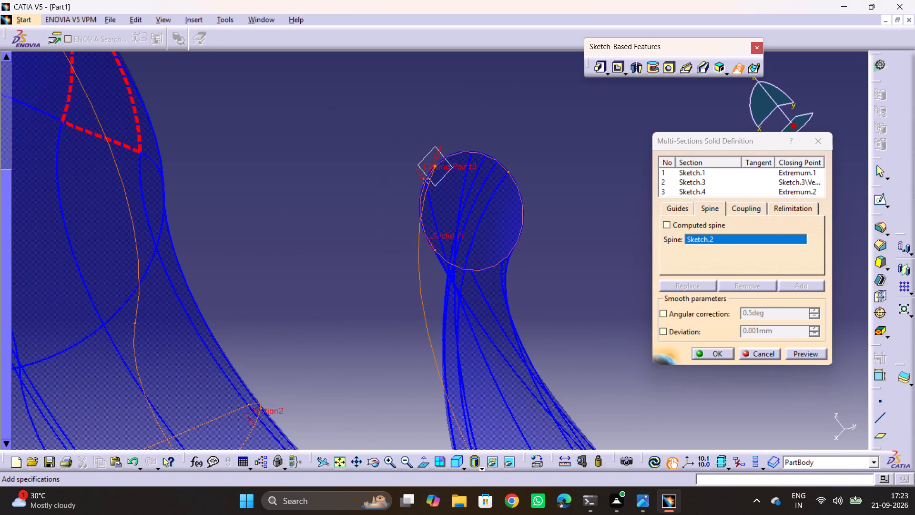
middle_click_drag(456, 178, 580, 128)
left_click_drag(455, 178, 580, 128)
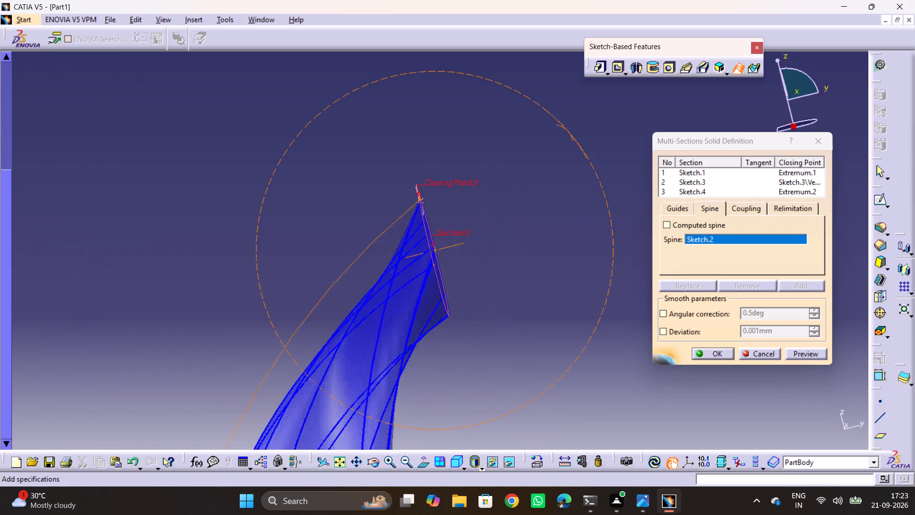
middle_click_drag(580, 128, 466, 293)
left_click_drag(580, 128, 466, 293)
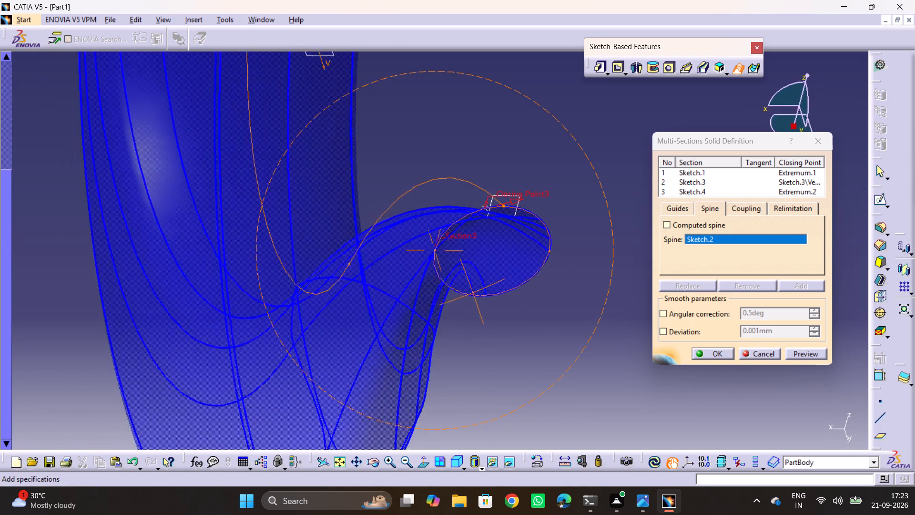
left_click_drag(466, 293, 459, 293)
middle_click_drag(466, 293, 460, 293)
middle_click_drag(495, 264, 436, 204)
middle_click_drag(511, 195, 474, 161)
left_click_drag(499, 195, 474, 161)
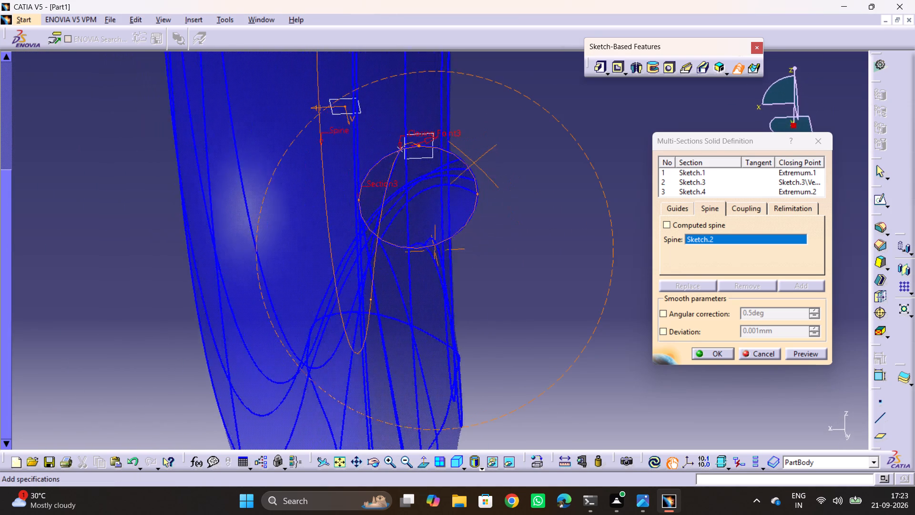
left_click_drag(474, 161, 450, 125)
middle_click_drag(474, 161, 452, 126)
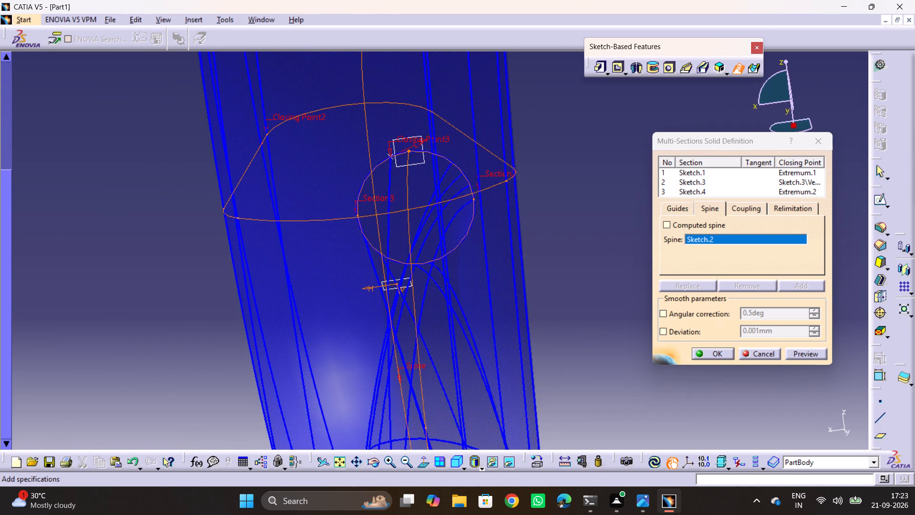
middle_click(390, 154)
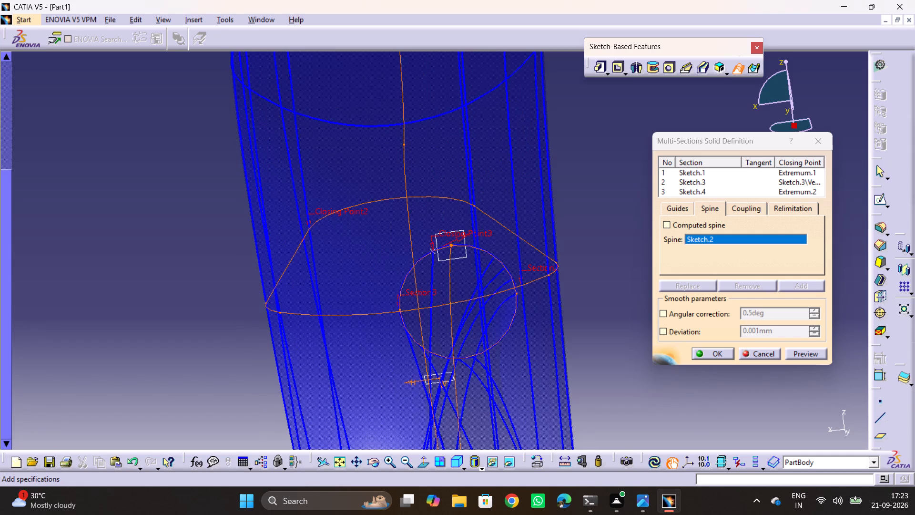
middle_click_drag(437, 253, 531, 208)
left_click_drag(453, 246, 531, 208)
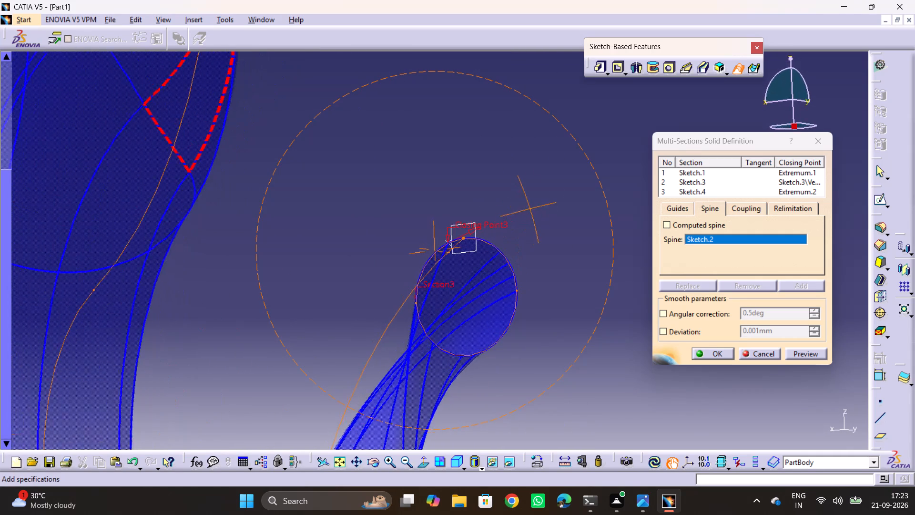
left_click_drag(531, 208, 595, 140)
middle_click_drag(531, 208, 595, 140)
middle_click_drag(411, 188, 464, 309, "ctrl")
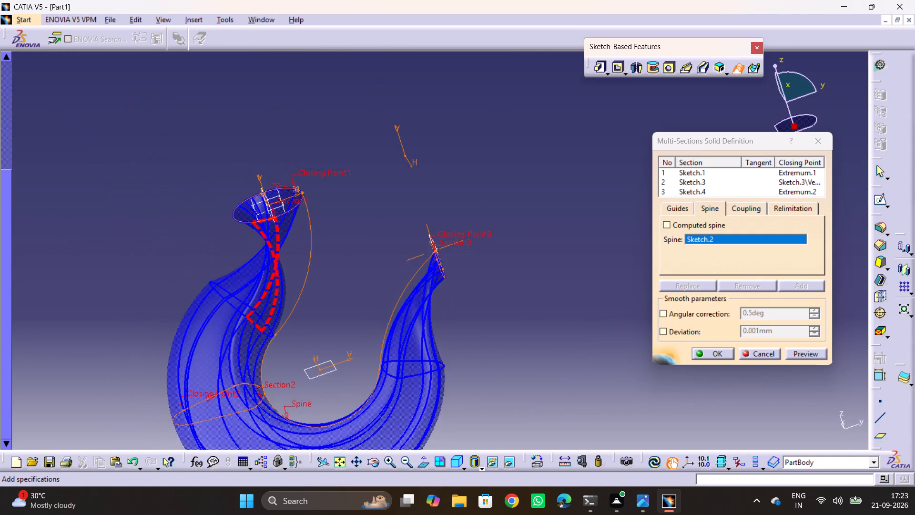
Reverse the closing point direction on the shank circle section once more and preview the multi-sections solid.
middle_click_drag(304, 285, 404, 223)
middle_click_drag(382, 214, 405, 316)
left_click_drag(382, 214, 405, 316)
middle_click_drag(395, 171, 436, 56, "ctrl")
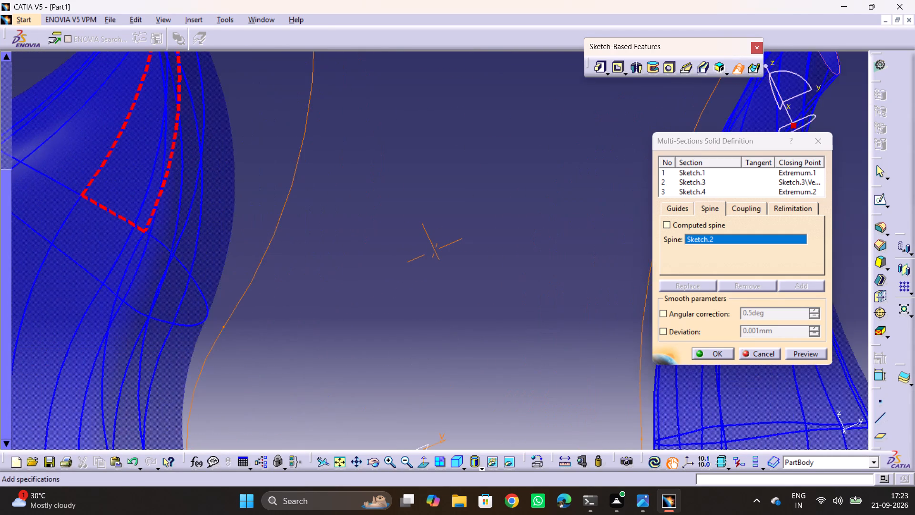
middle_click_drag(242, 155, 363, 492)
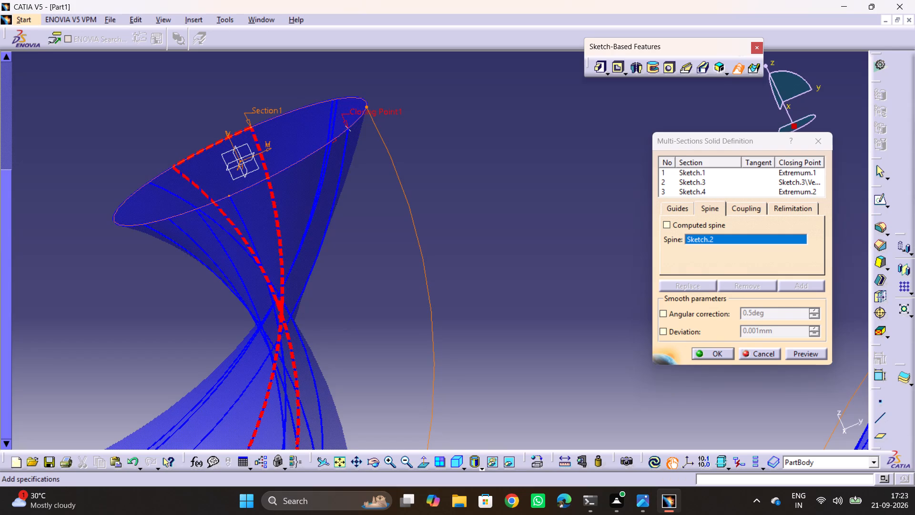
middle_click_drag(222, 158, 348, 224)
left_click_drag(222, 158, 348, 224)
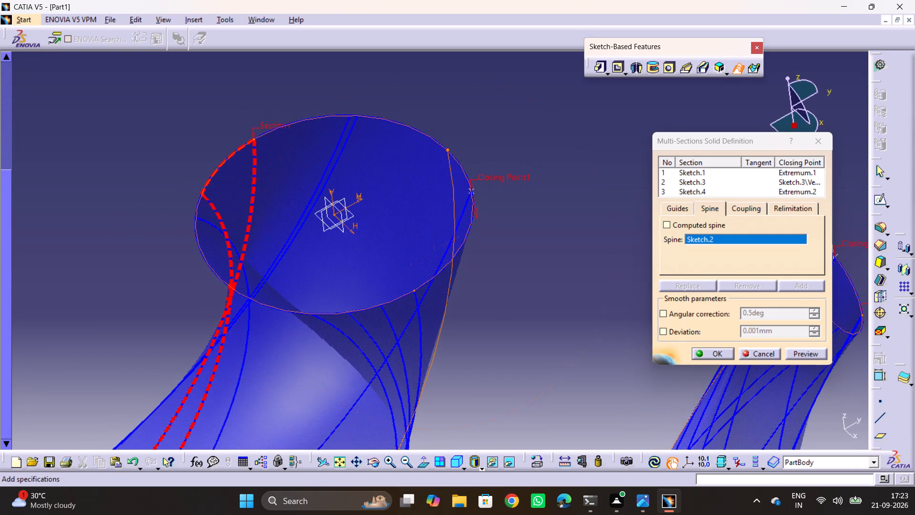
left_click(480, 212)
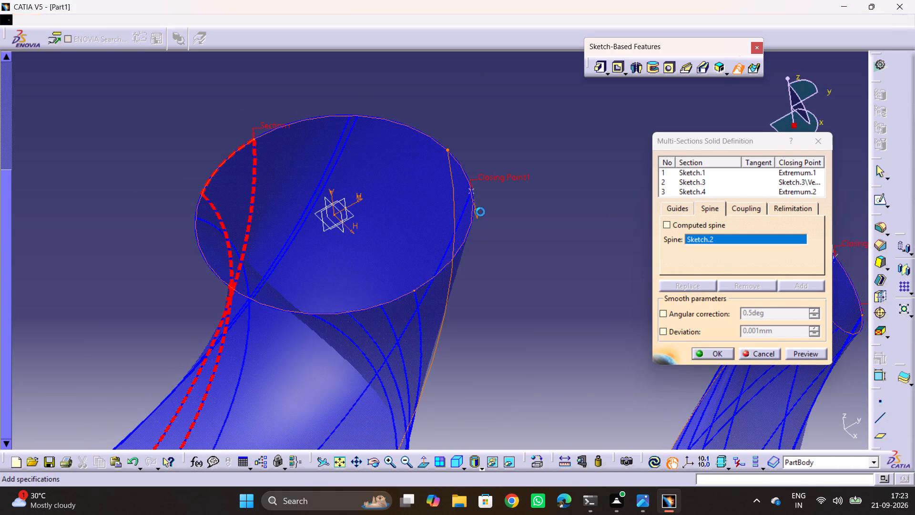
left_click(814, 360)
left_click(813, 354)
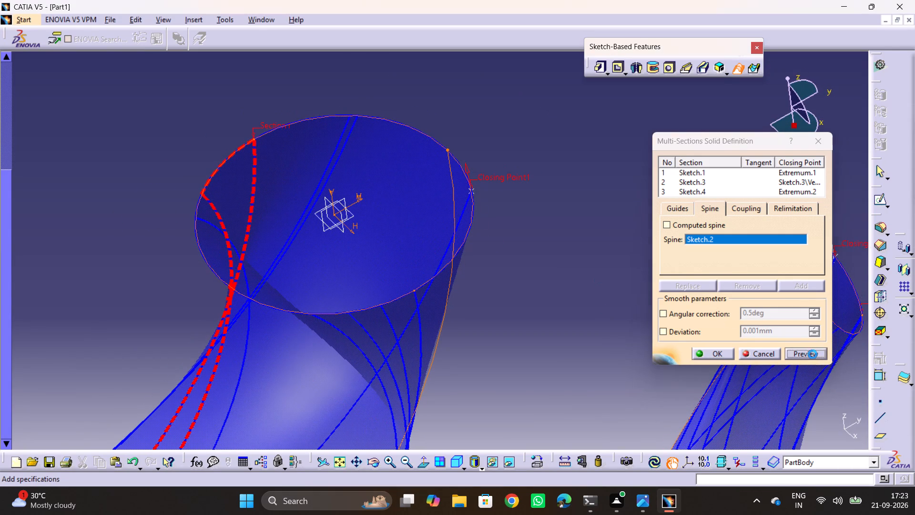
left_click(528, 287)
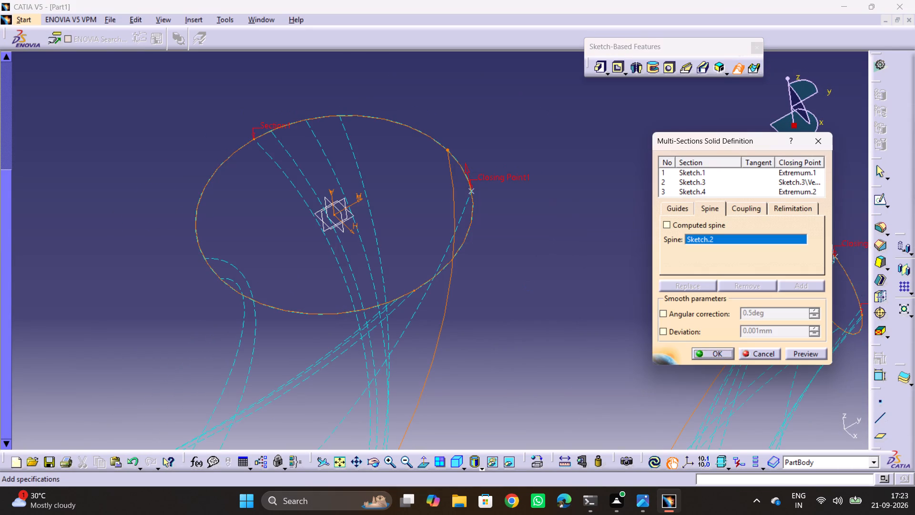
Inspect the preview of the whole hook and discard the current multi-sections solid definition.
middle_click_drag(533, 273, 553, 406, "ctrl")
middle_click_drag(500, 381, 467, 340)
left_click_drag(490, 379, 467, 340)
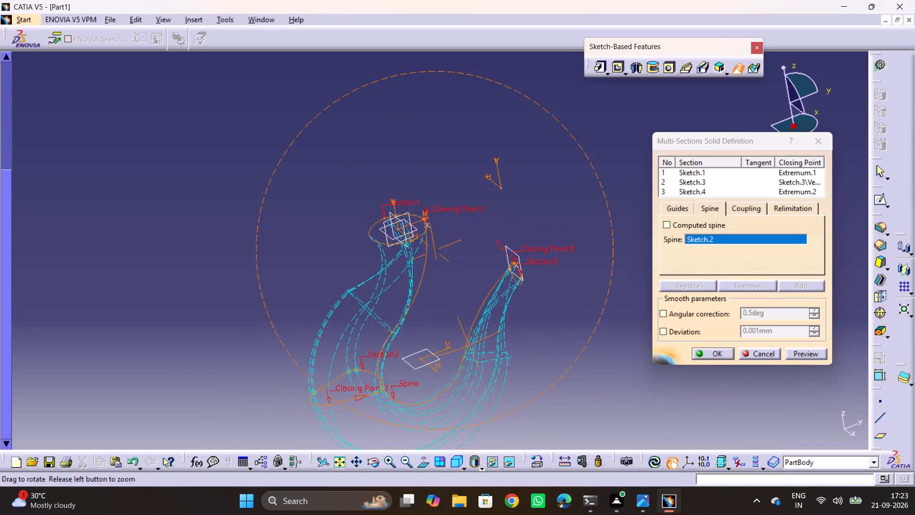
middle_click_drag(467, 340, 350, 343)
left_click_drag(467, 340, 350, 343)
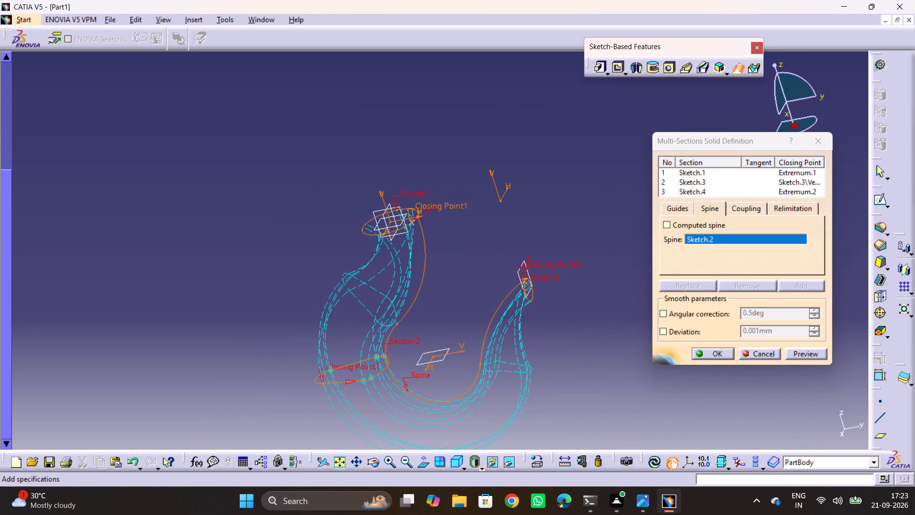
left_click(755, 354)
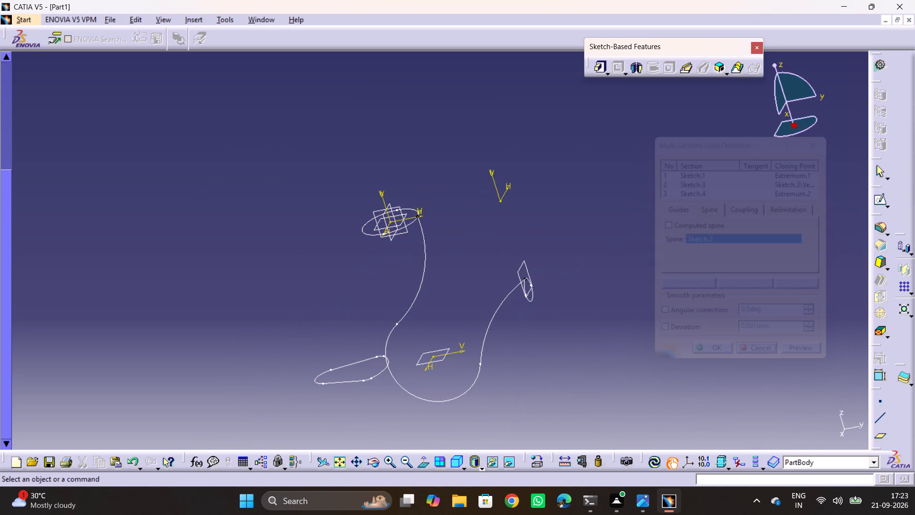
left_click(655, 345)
Preview a new Multi-Sections Solid through the shank circle, tapered middle profile and end circle, with the hook's centre curve as spine.
left_click(739, 72)
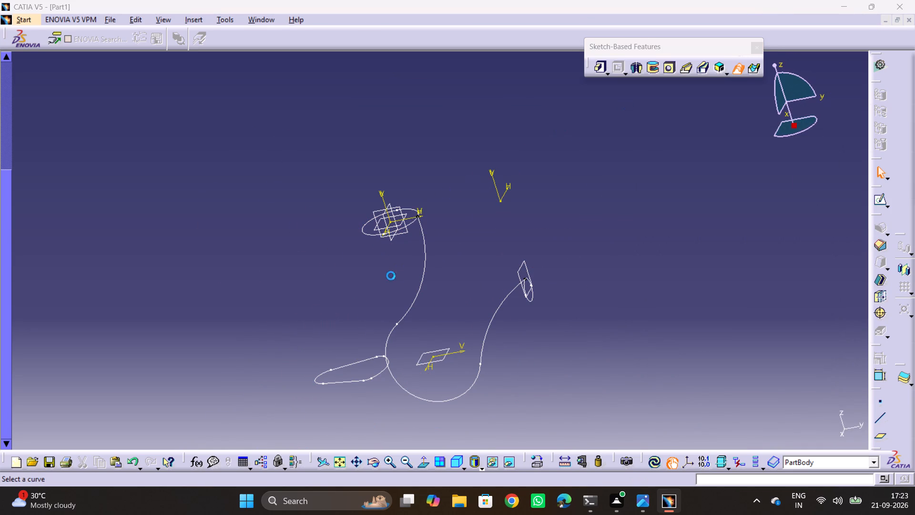
left_click(371, 237)
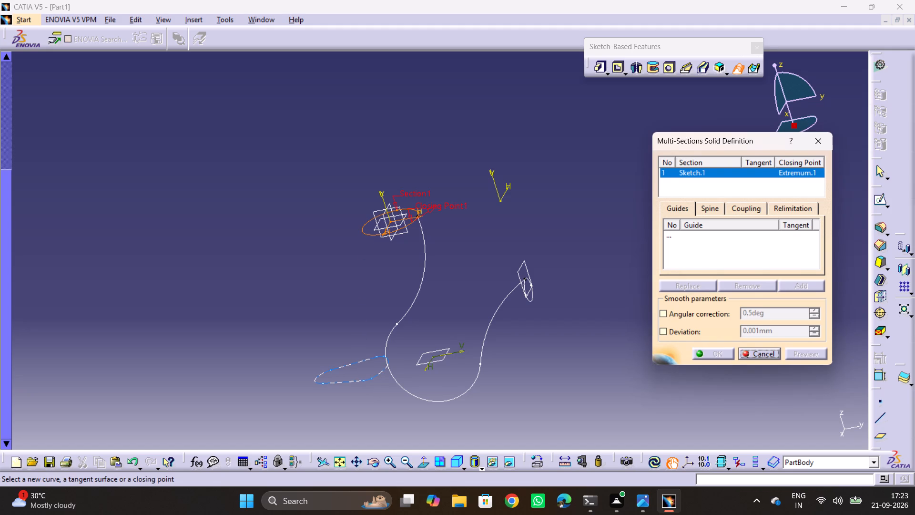
left_click(356, 364)
left_click(532, 303)
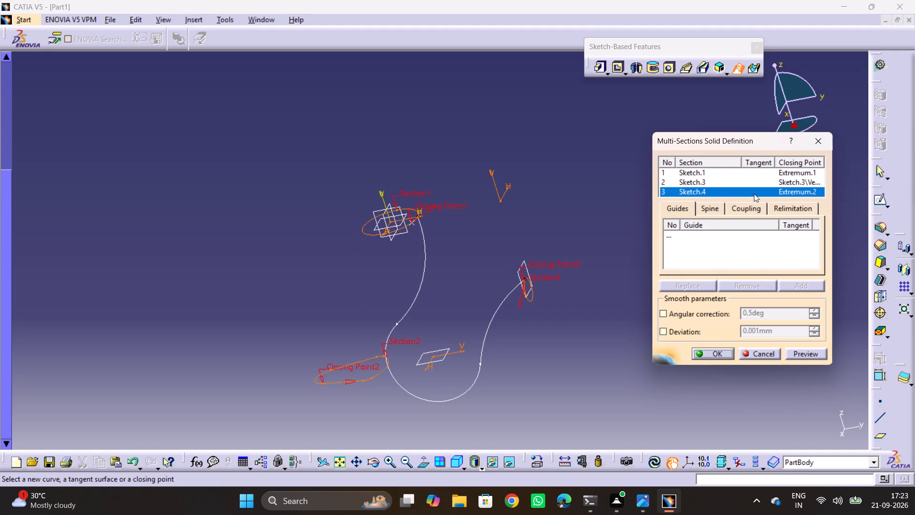
left_click(713, 212)
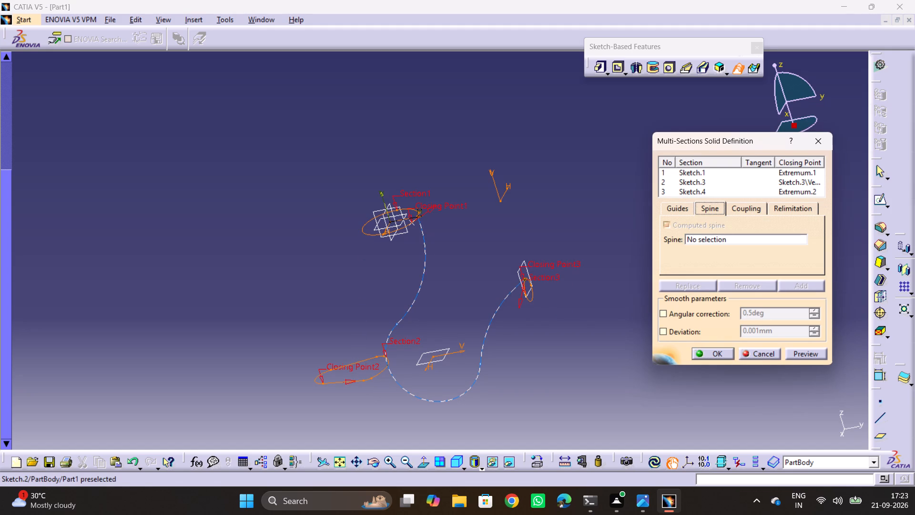
left_click(490, 328)
left_click(801, 355)
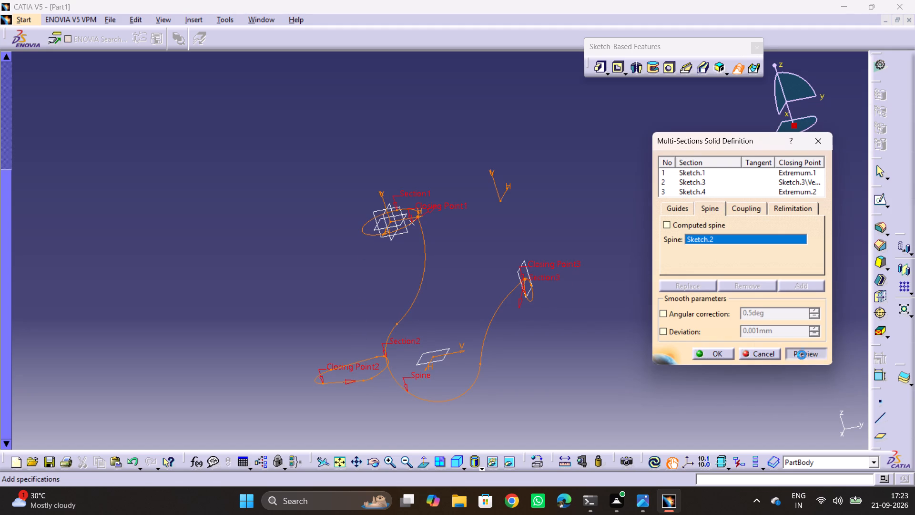
left_click(526, 279)
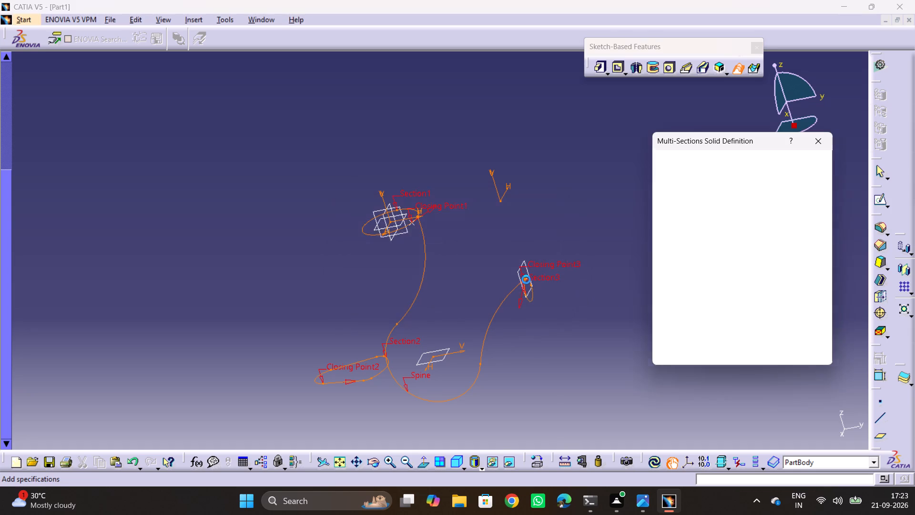
Replace the shank circle's closing point with the upper endpoint of the hook's centre curve and preview the multi-sections solid.
middle_click_drag(507, 309, 516, 213, "ctrl")
scroll(388, 265, "down", 1)
middle_click_drag(389, 265, 521, 274)
left_click_drag(389, 265, 521, 274)
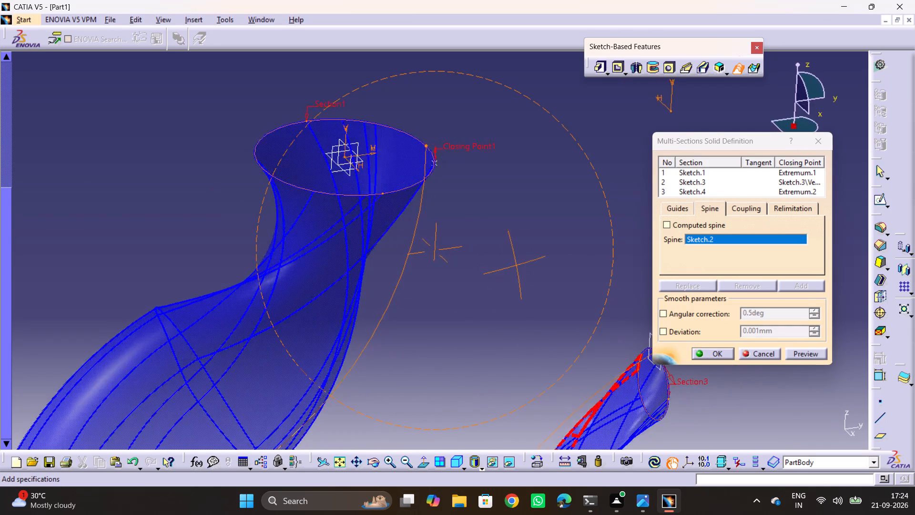
middle_click_drag(521, 274, 337, 237)
left_click_drag(521, 274, 337, 237)
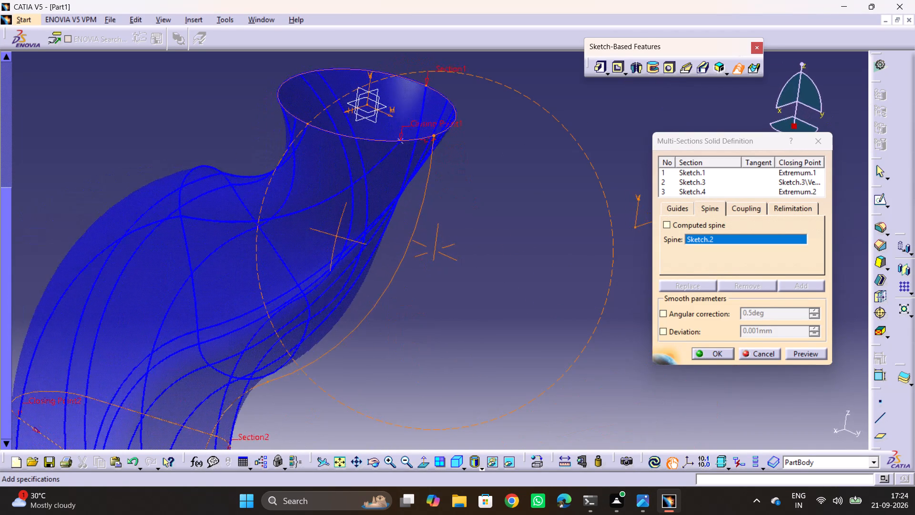
middle_click_drag(337, 237, 337, 246)
left_click_drag(337, 237, 337, 246)
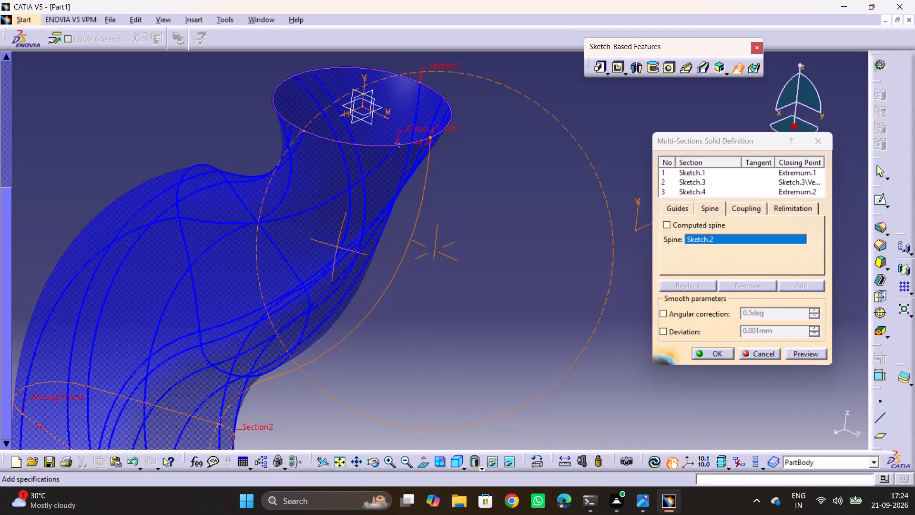
middle_click_drag(443, 209, 448, 152, "ctrl")
middle_click_drag(441, 172, 489, 484)
middle_click_drag(488, 392, 473, 348)
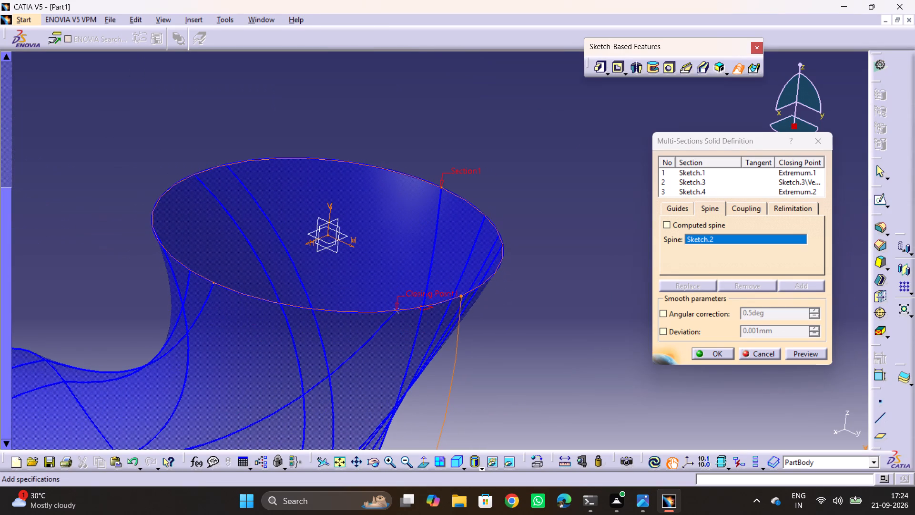
right_click(399, 310)
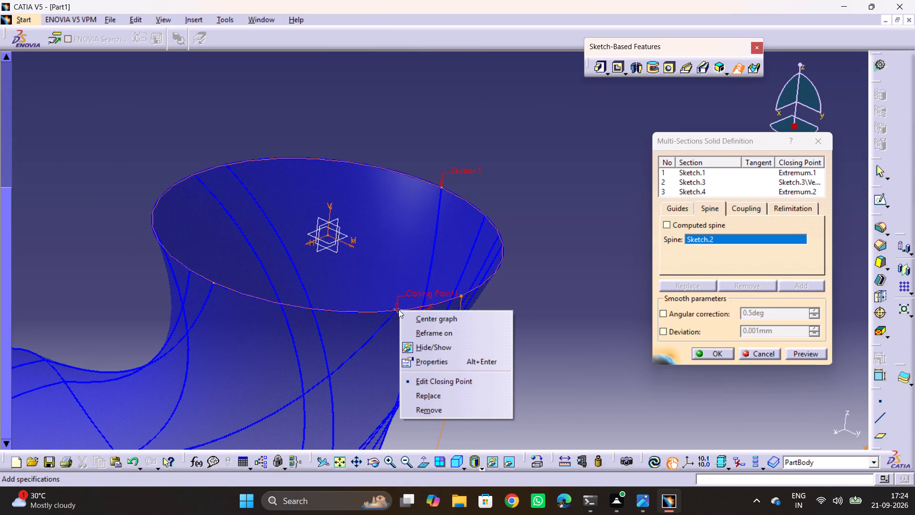
left_click(440, 394)
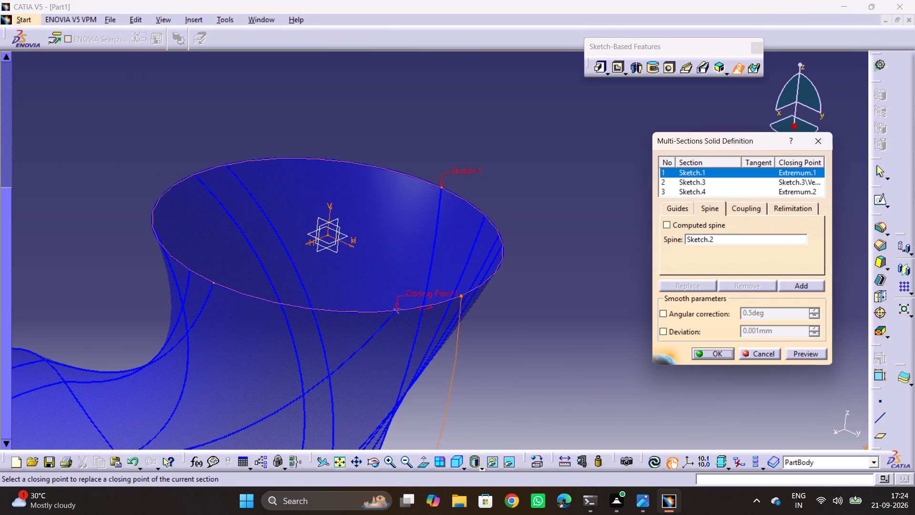
left_click(463, 294)
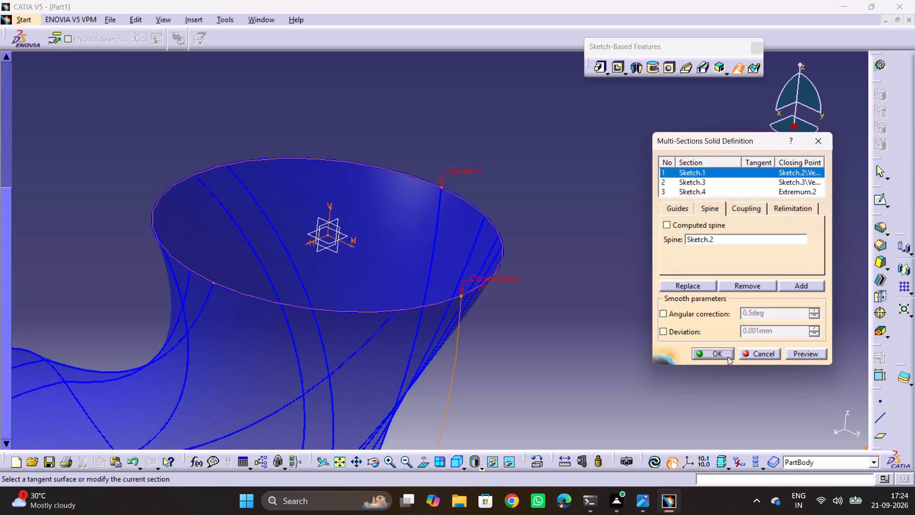
left_click(812, 354)
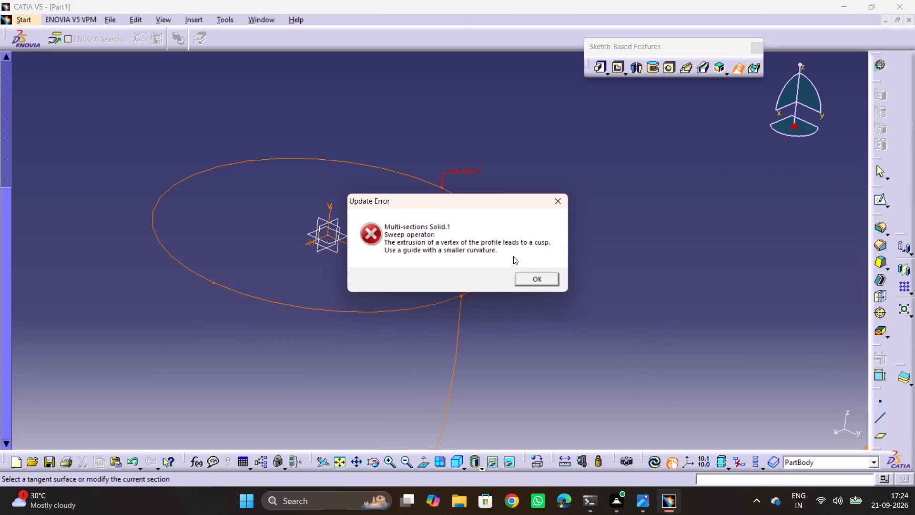
left_click(543, 282)
middle_click_drag(537, 371, 528, 174)
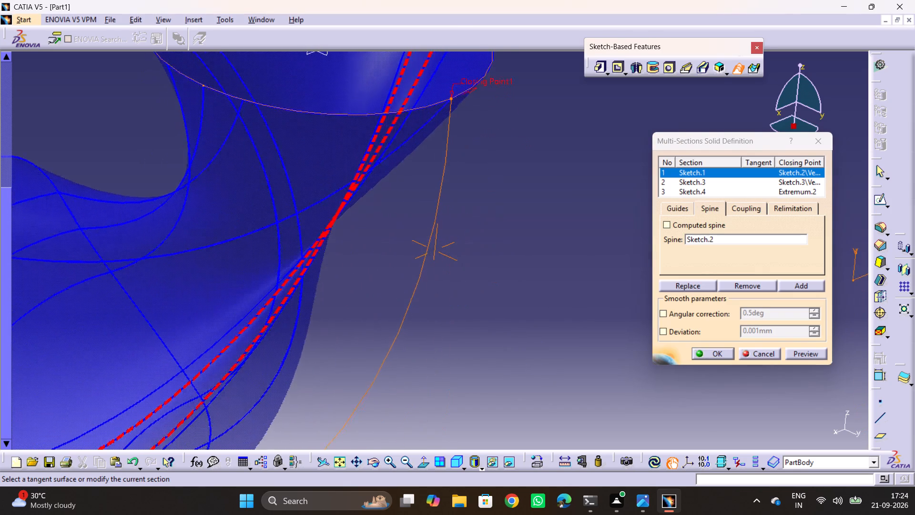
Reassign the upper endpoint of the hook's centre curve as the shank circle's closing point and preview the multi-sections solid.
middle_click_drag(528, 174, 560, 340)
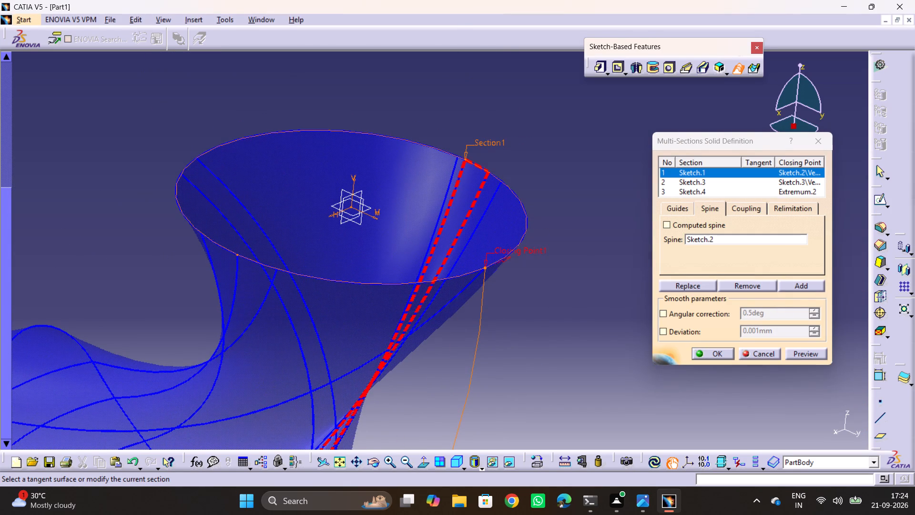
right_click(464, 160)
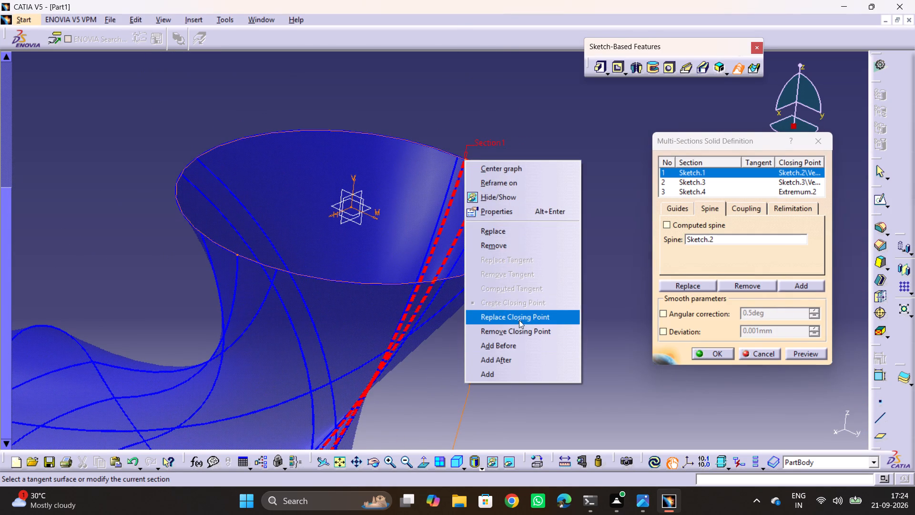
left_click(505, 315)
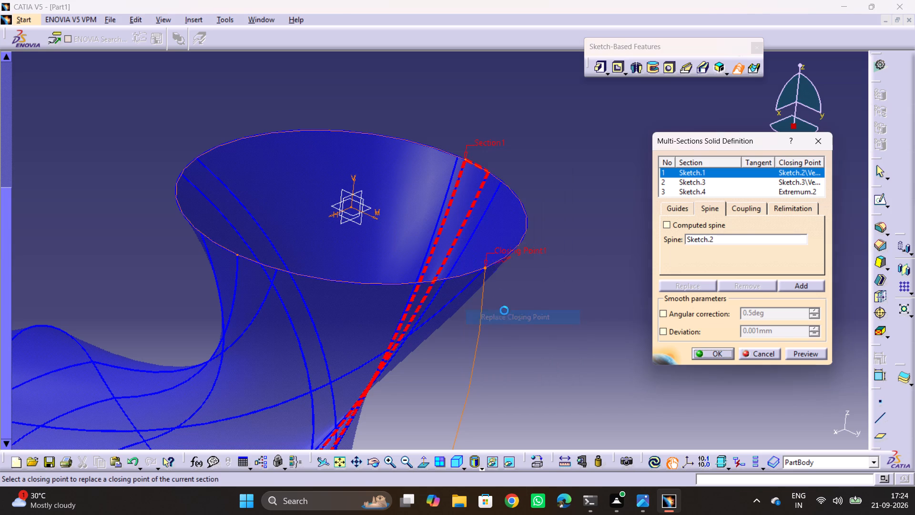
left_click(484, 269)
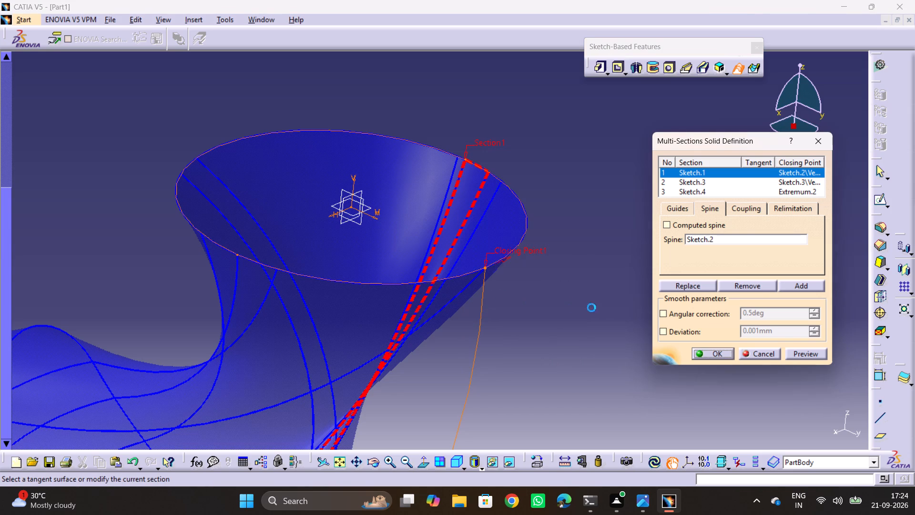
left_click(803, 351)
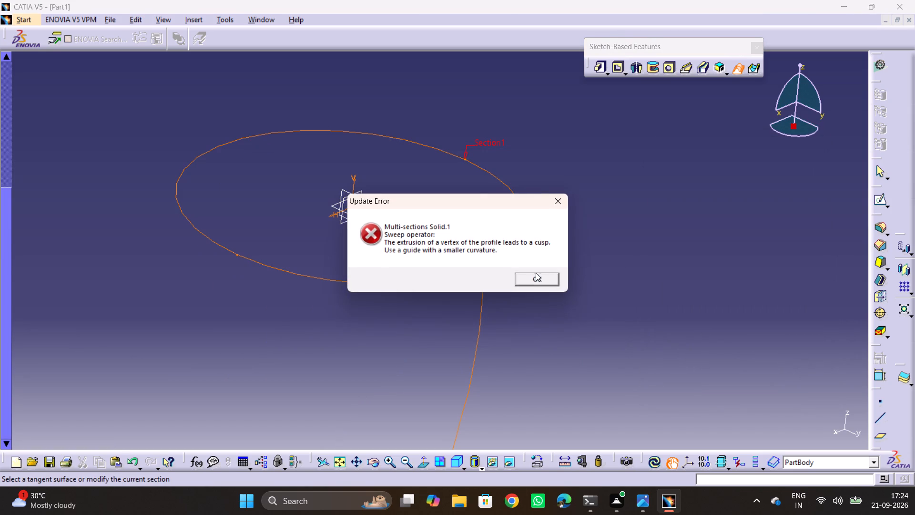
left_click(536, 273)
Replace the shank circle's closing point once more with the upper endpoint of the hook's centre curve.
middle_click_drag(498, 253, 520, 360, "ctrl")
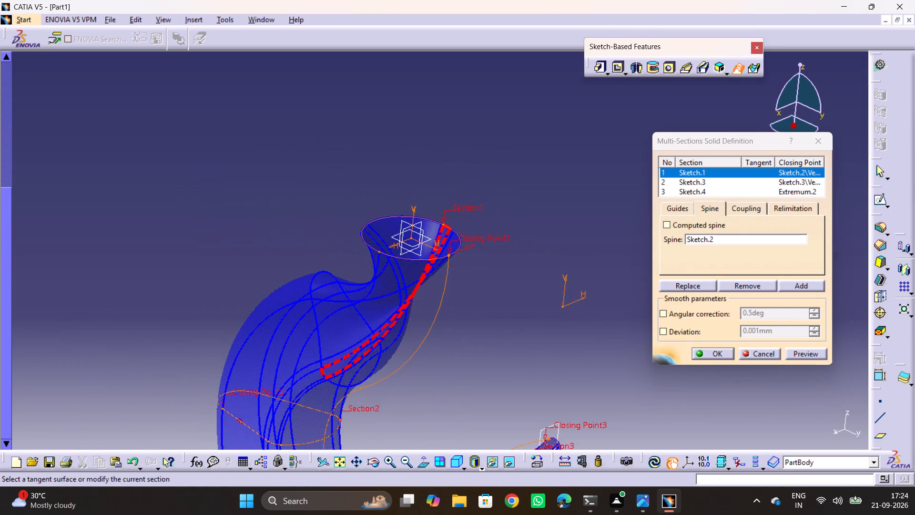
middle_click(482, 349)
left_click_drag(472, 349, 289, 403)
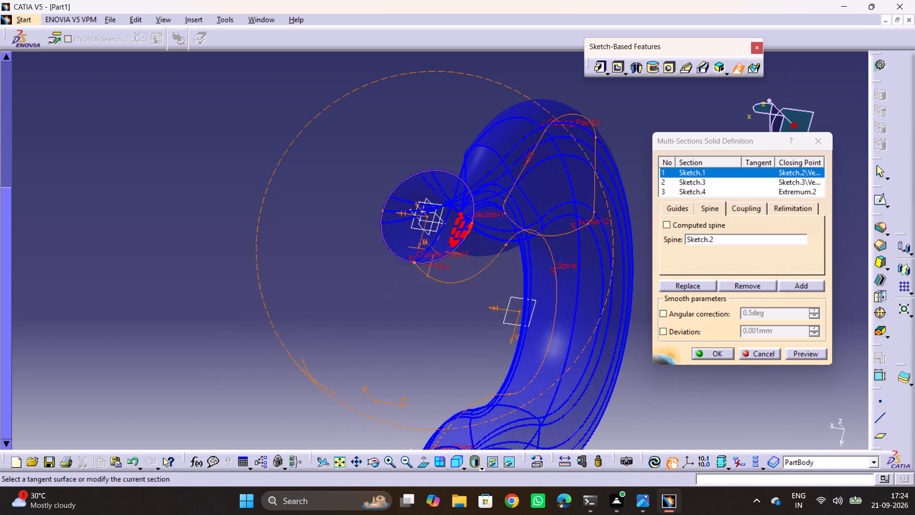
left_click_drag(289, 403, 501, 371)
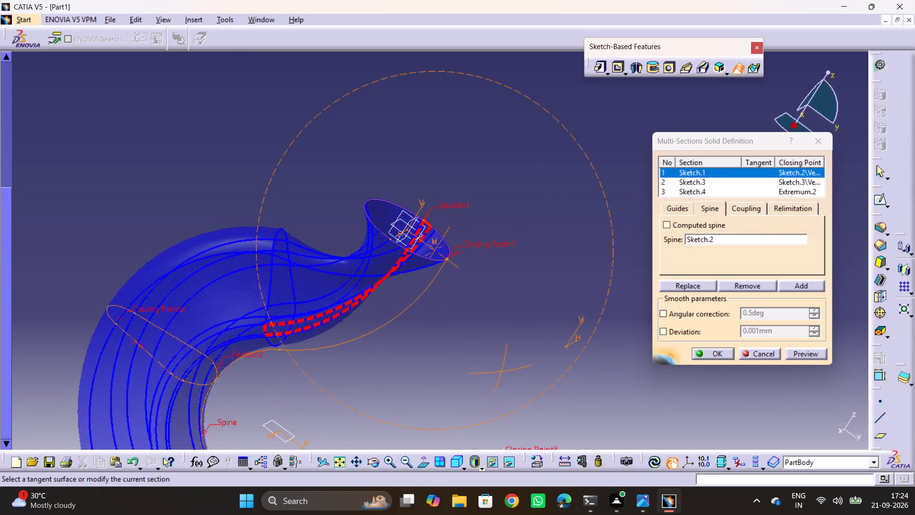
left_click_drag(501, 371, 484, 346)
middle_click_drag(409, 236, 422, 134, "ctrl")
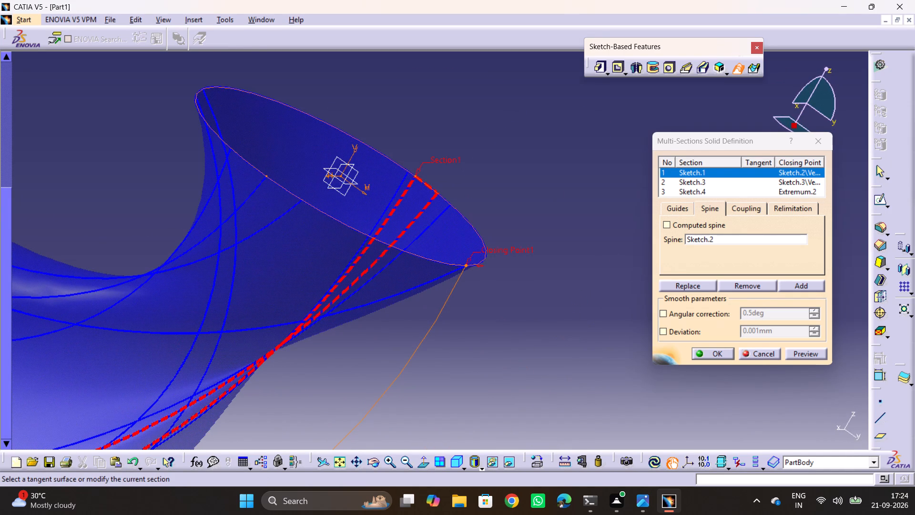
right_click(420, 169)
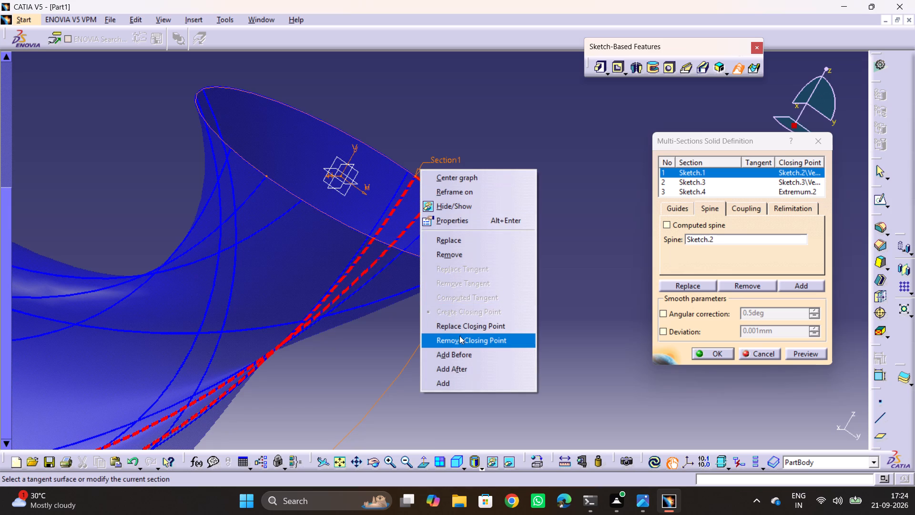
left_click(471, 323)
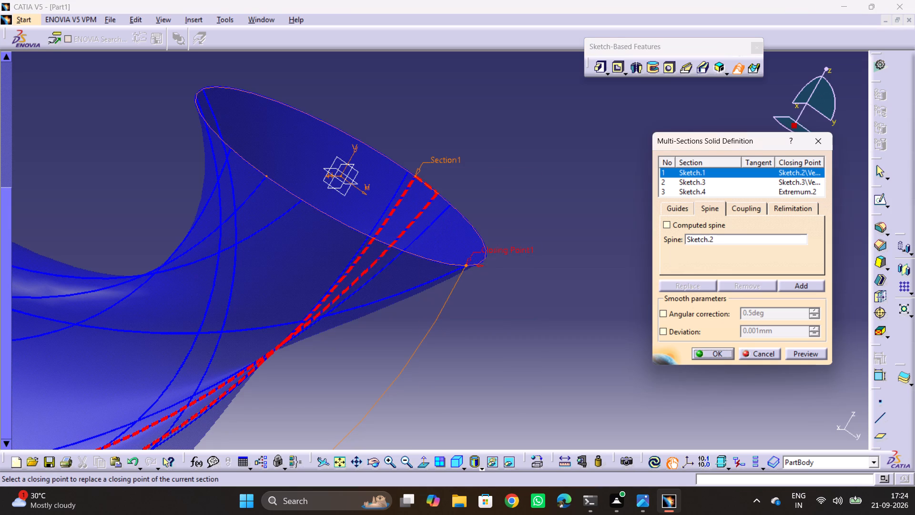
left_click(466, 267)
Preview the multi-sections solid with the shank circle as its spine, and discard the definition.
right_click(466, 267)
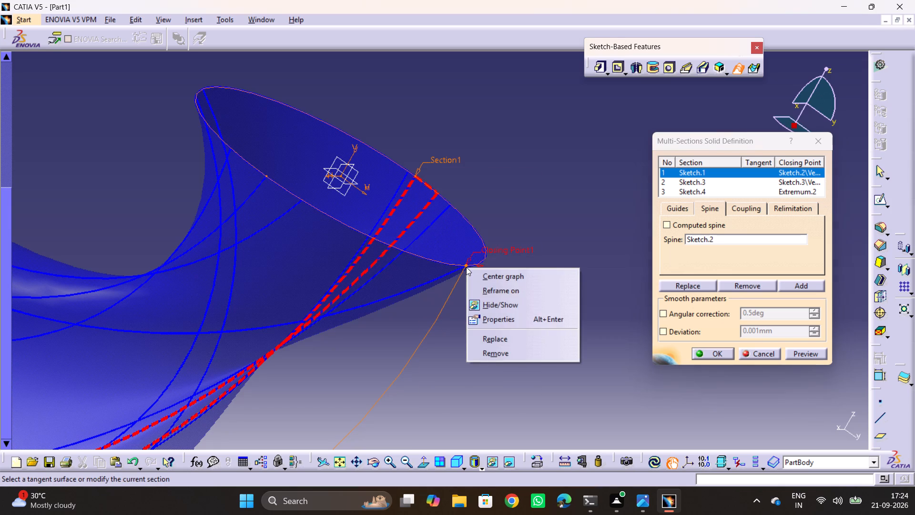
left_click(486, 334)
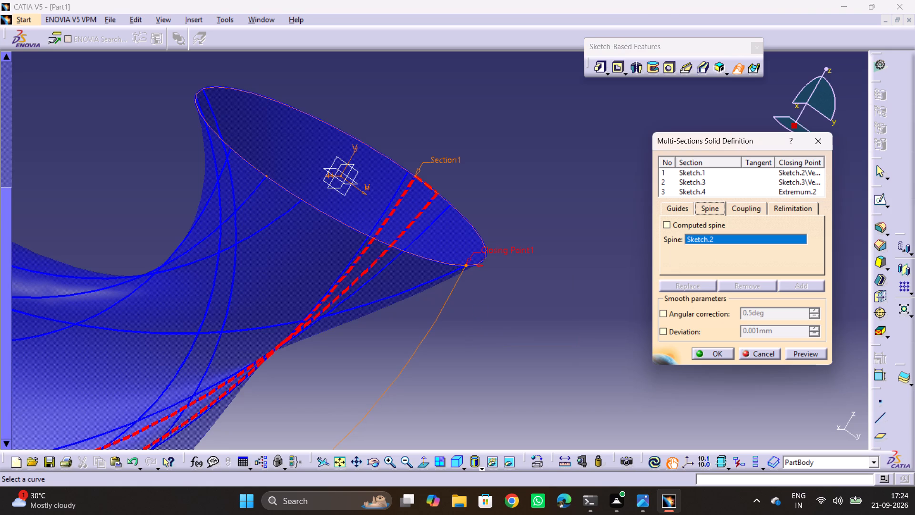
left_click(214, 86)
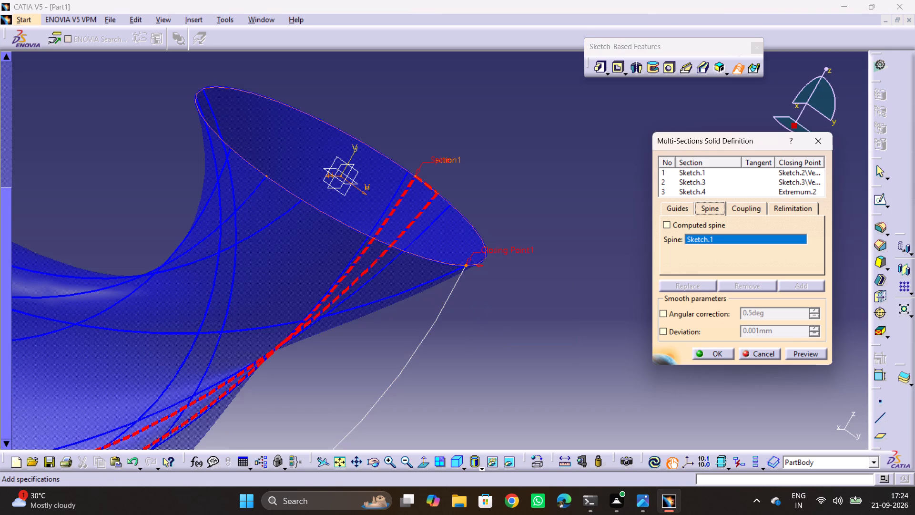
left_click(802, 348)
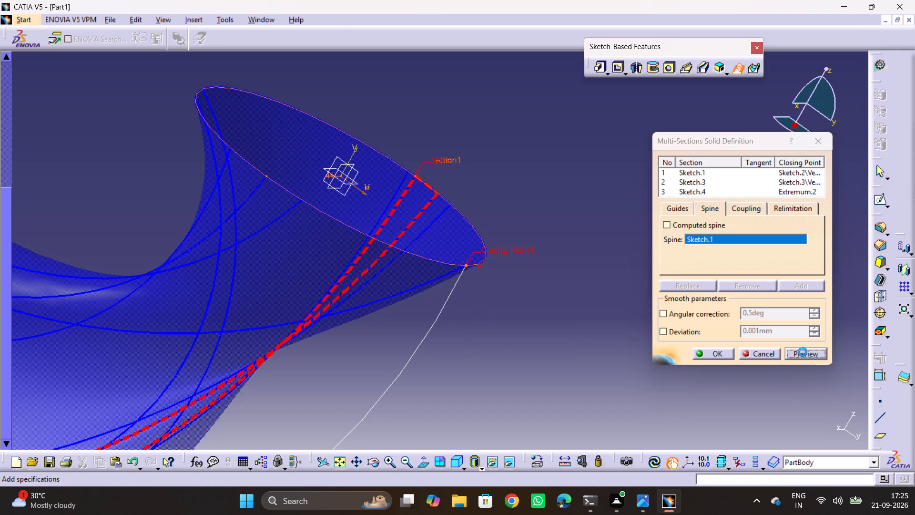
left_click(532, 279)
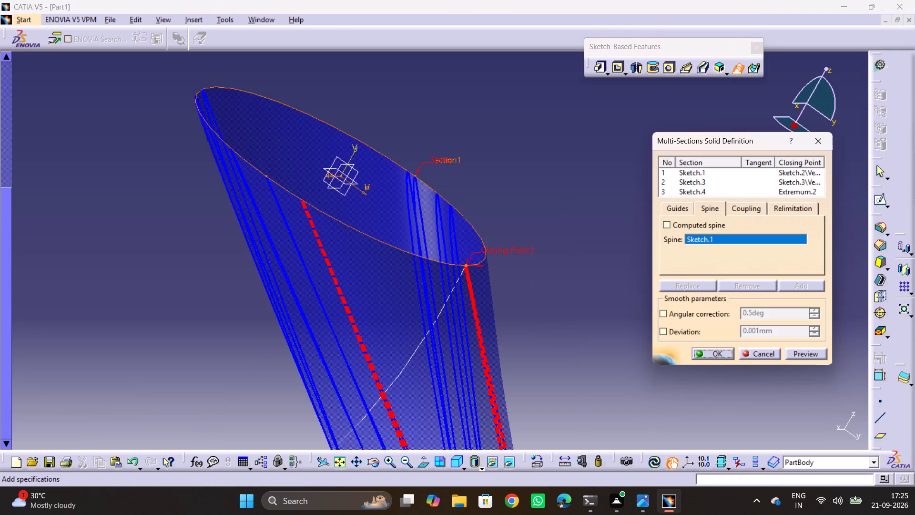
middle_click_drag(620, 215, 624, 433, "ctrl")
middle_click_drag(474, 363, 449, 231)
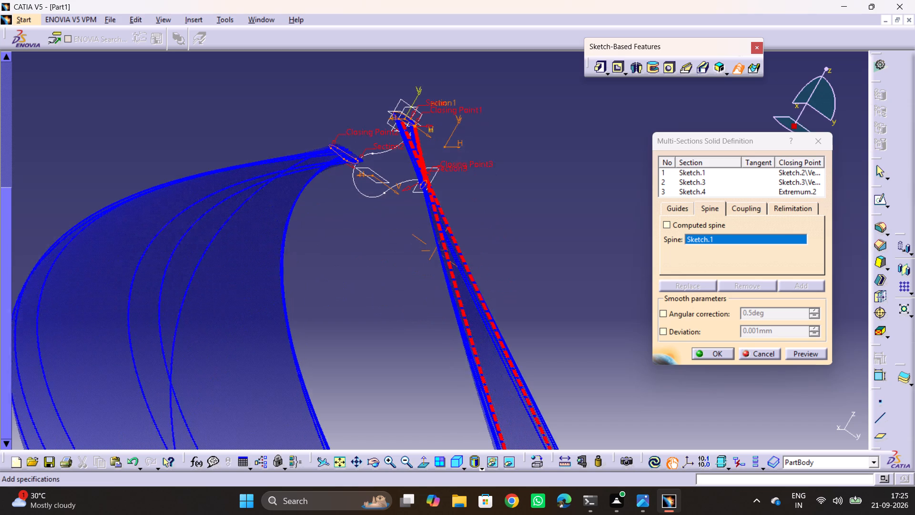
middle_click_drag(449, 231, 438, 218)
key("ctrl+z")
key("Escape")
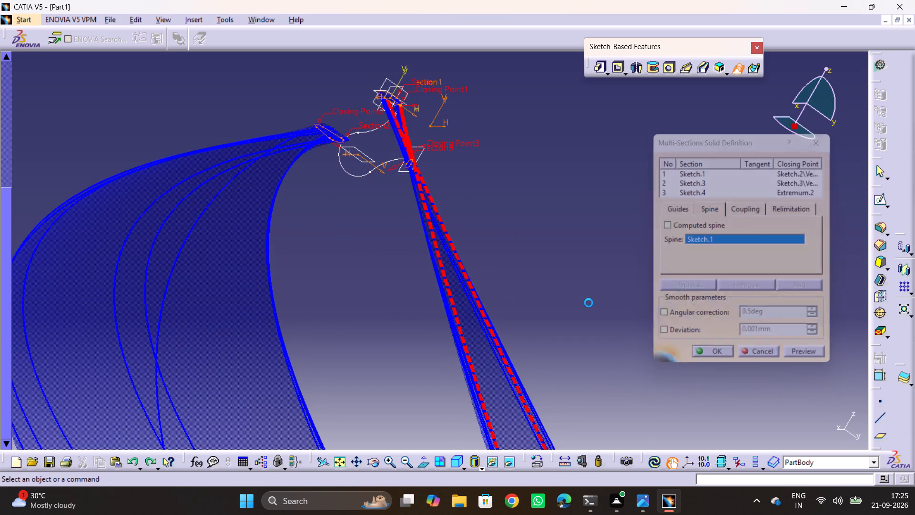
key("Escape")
Start a new Multi-Sections Solid using the shank circle, tapered middle profile and end circle as sections, in that order.
middle_click_drag(417, 190, 413, 63, "ctrl")
middle_click_drag(464, 143, 624, 434)
middle_click_drag(393, 194, 536, 355)
left_click(738, 69)
middle_click_drag(514, 198, 534, 261)
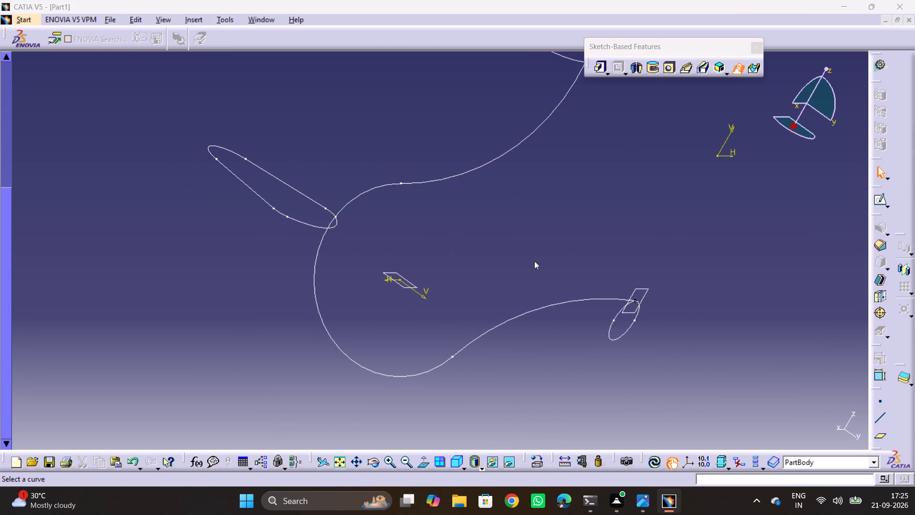
middle_click_drag(534, 261, 548, 337)
middle_click_drag(567, 244, 579, 274)
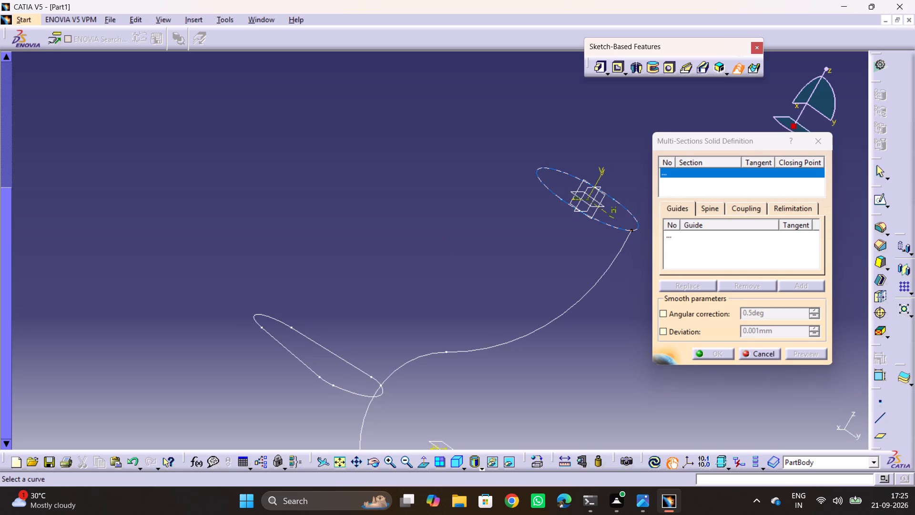
left_click(566, 204)
left_click(309, 335)
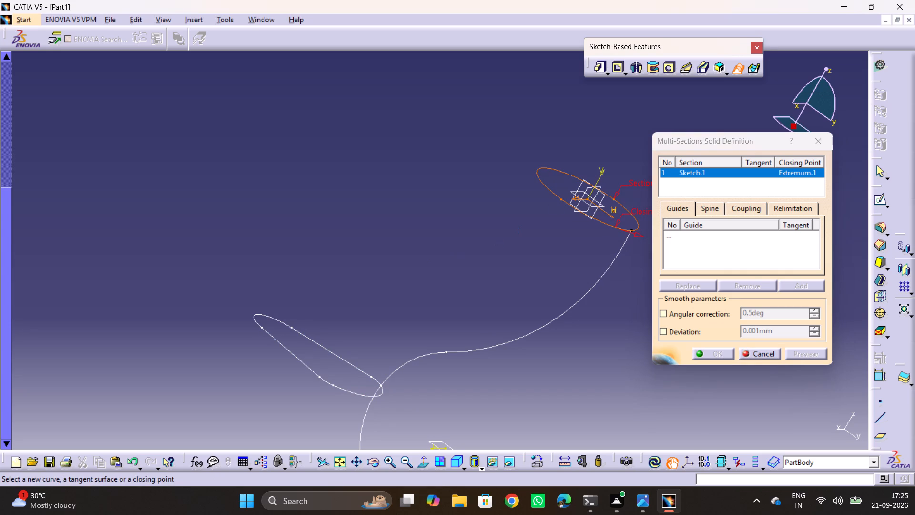
left_click(324, 346)
middle_click_drag(501, 346, 152, 138)
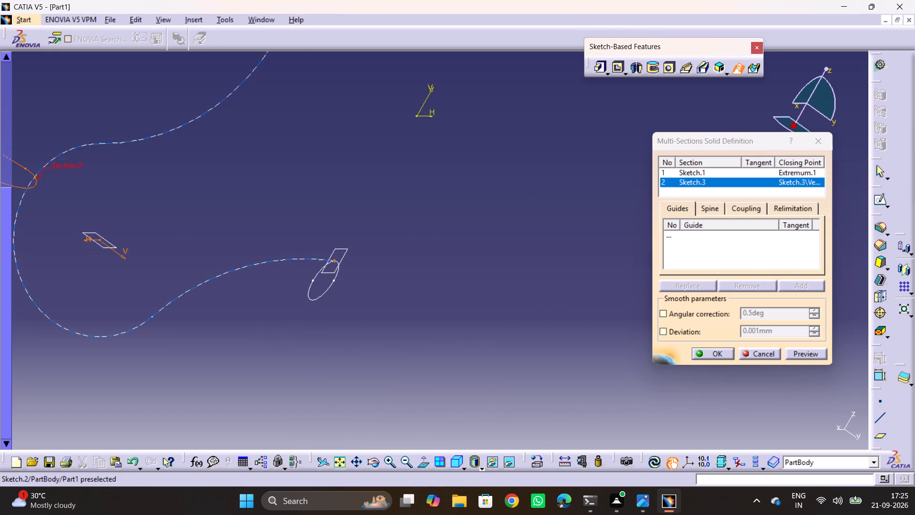
left_click(328, 291)
middle_click_drag(504, 241, 634, 384)
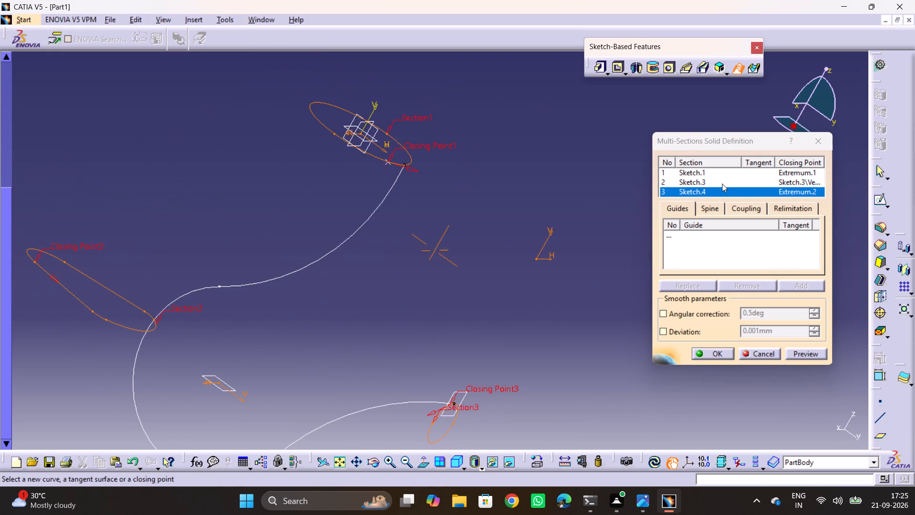
Set the hook's centre curve as the spine and preview the multi-sections solid.
left_click(706, 205)
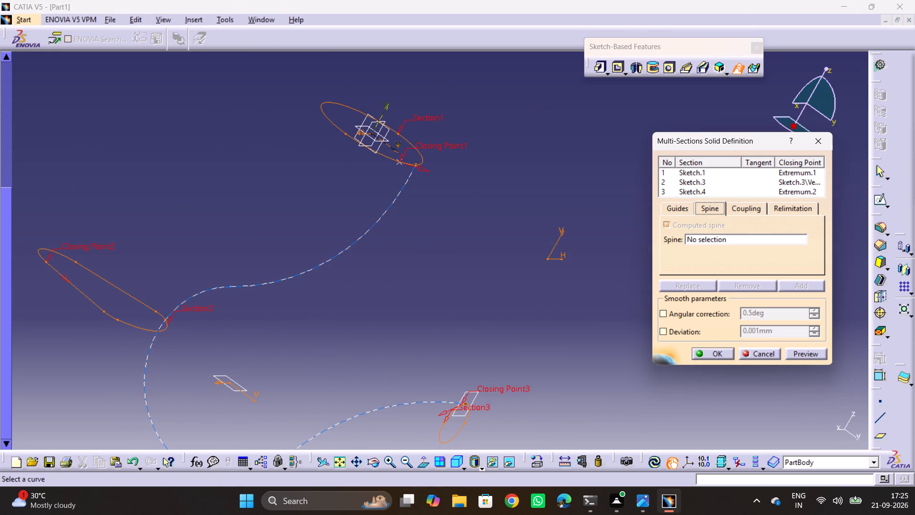
left_click(375, 224)
left_click(806, 354)
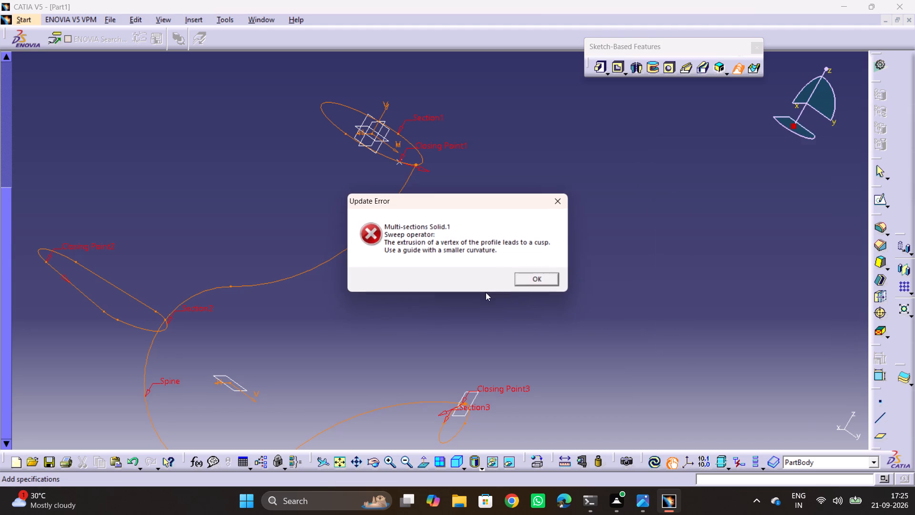
left_click(537, 278)
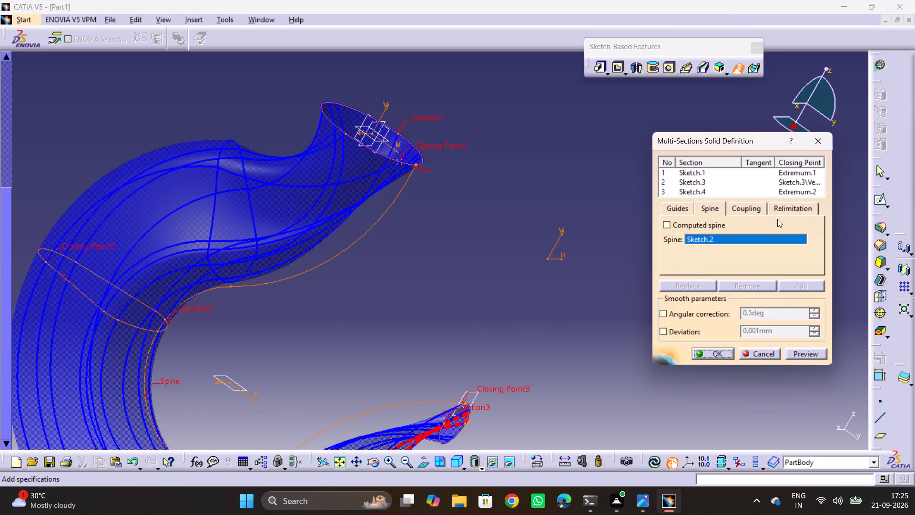
Set the sections coupling to Ratio and preview the multi-sections solid.
left_click(781, 206)
left_click(745, 206)
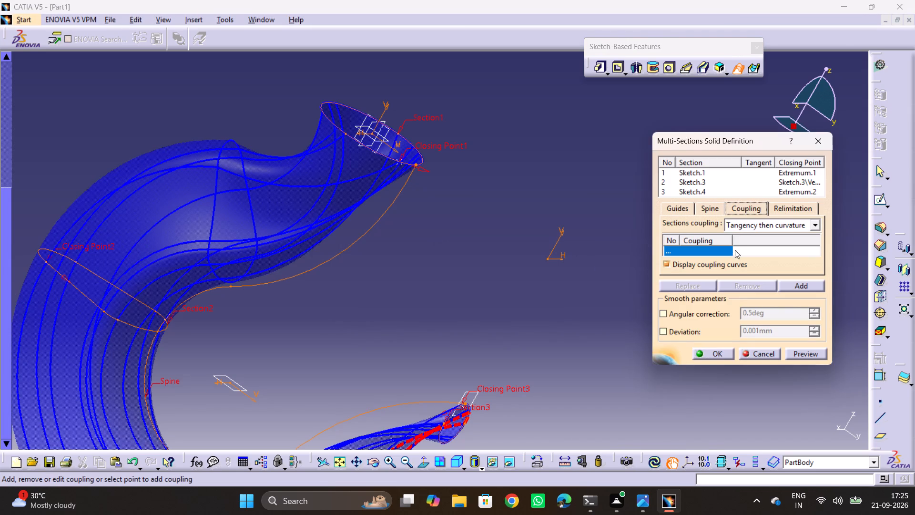
left_click(777, 227)
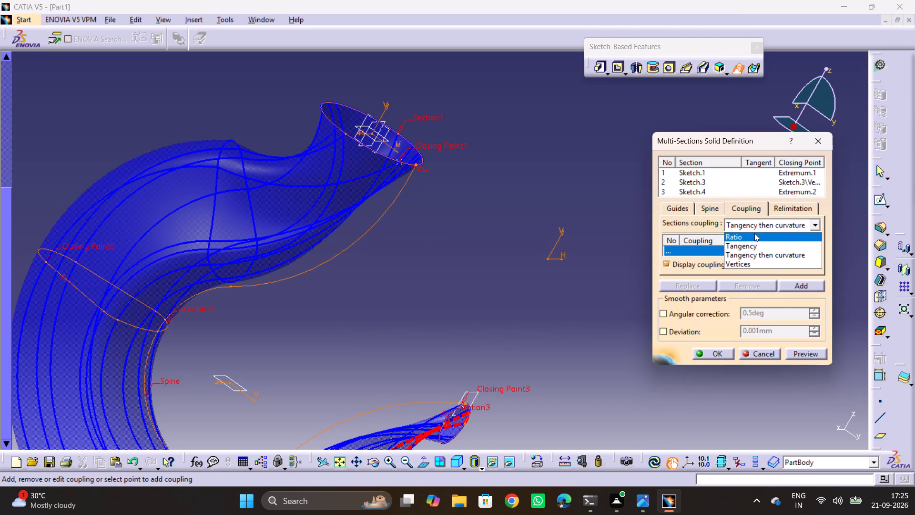
left_click(754, 233)
left_click(805, 350)
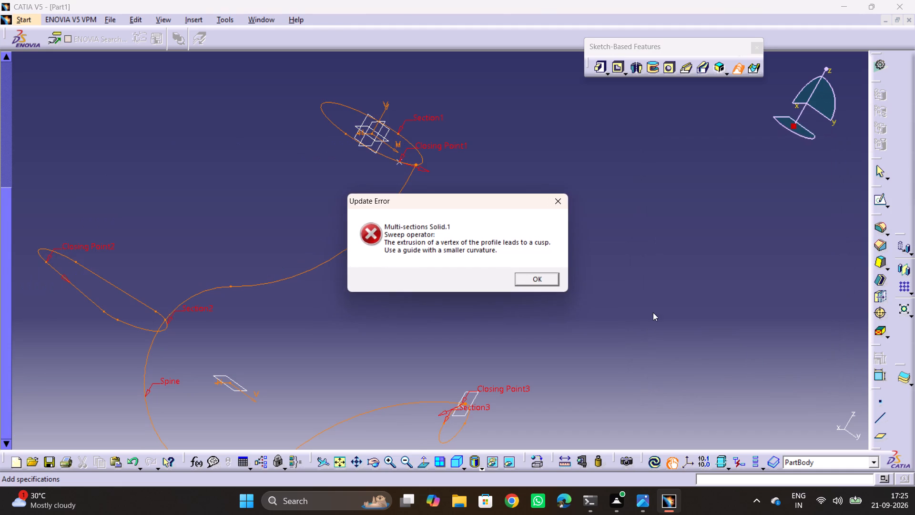
left_click(544, 274)
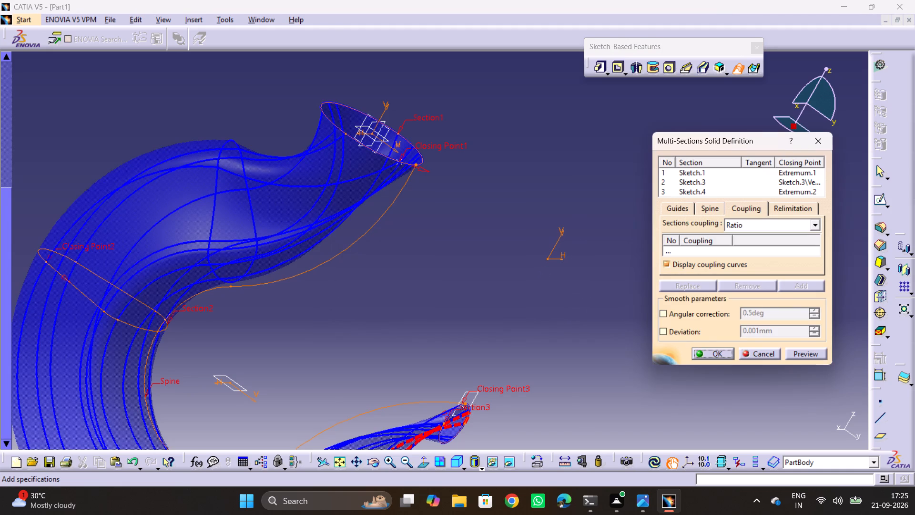
Reverse the closing point direction on the end circle at the hook's tip and preview the multi-sections solid.
middle_click_drag(551, 368, 550, 268)
middle_click_drag(480, 330, 487, 297, "ctrl")
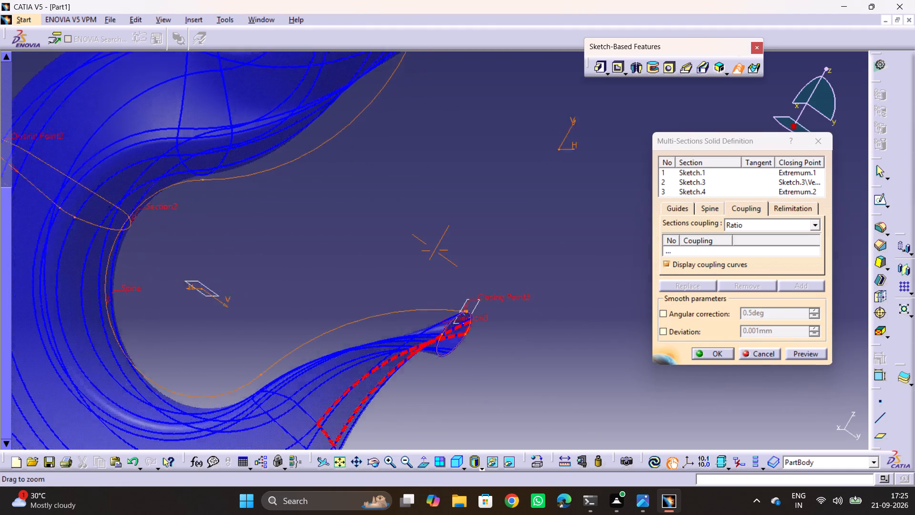
middle_click_drag(487, 297, 511, 224, "ctrl")
middle_click_drag(504, 311, 482, 162)
middle_click_drag(507, 307, 471, 263)
middle_click_drag(524, 267, 524, 212, "ctrl")
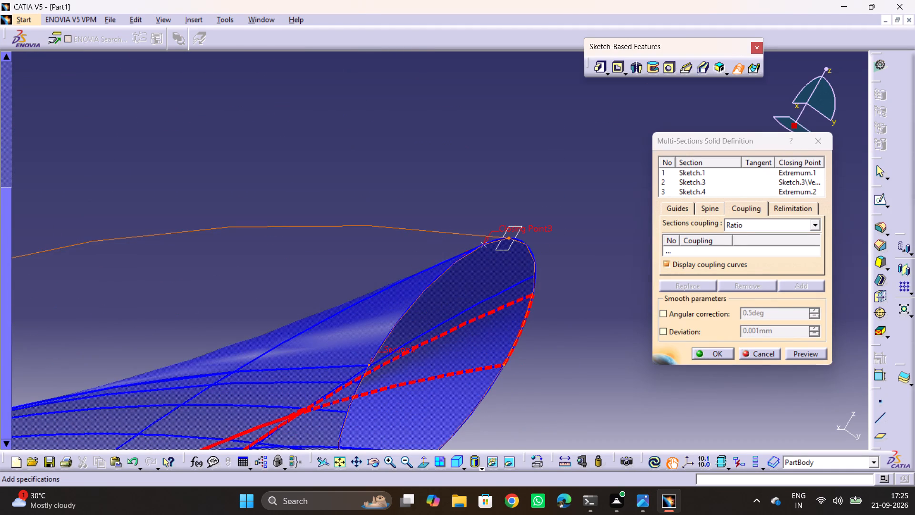
middle_click_drag(503, 283, 496, 260)
middle_click_drag(585, 263, 569, 257)
left_click_drag(579, 263, 569, 257)
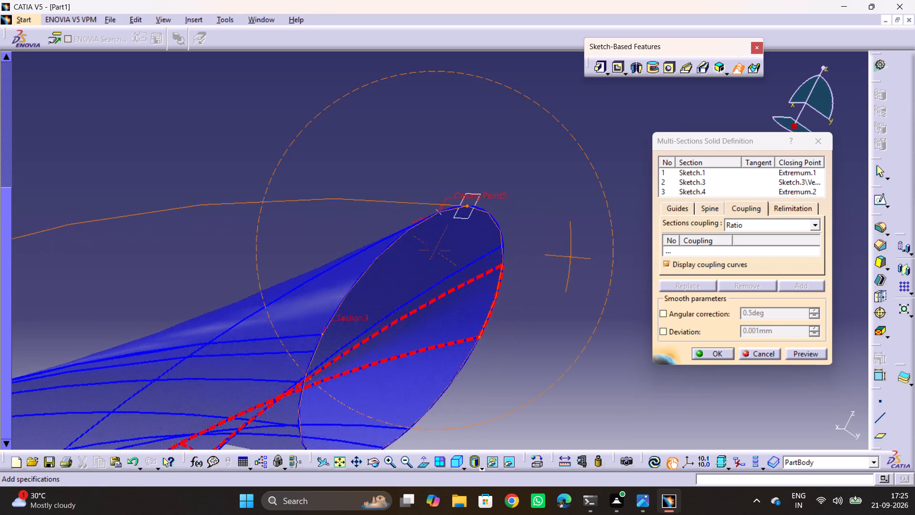
middle_click_drag(569, 257, 461, 294)
left_click_drag(569, 257, 416, 296)
middle_click_drag(376, 290, 537, 175)
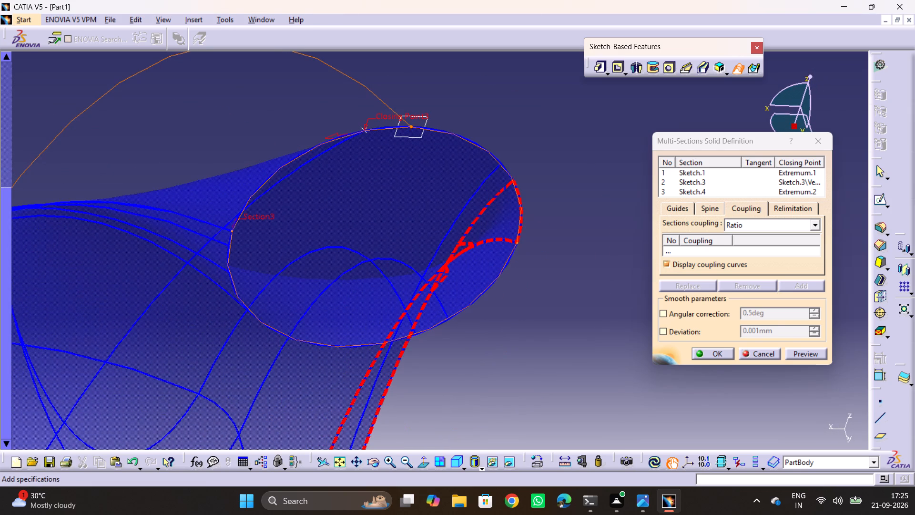
left_click(330, 137)
left_click(813, 355)
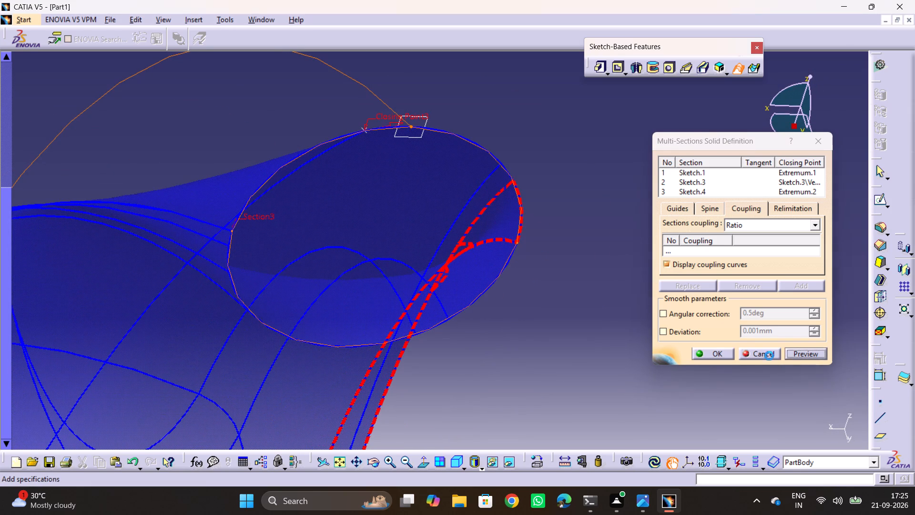
Remove the assigned closing point from the end circle section at the hook's tip and preview the multi-sections solid.
middle_click_drag(484, 312, 508, 306)
left_click_drag(484, 312, 508, 306)
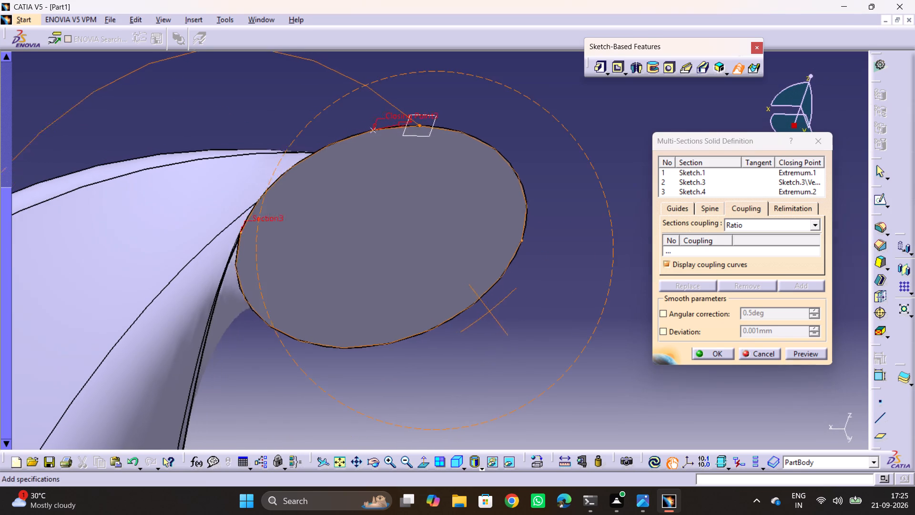
middle_click_drag(508, 306, 472, 302)
left_click_drag(508, 306, 472, 301)
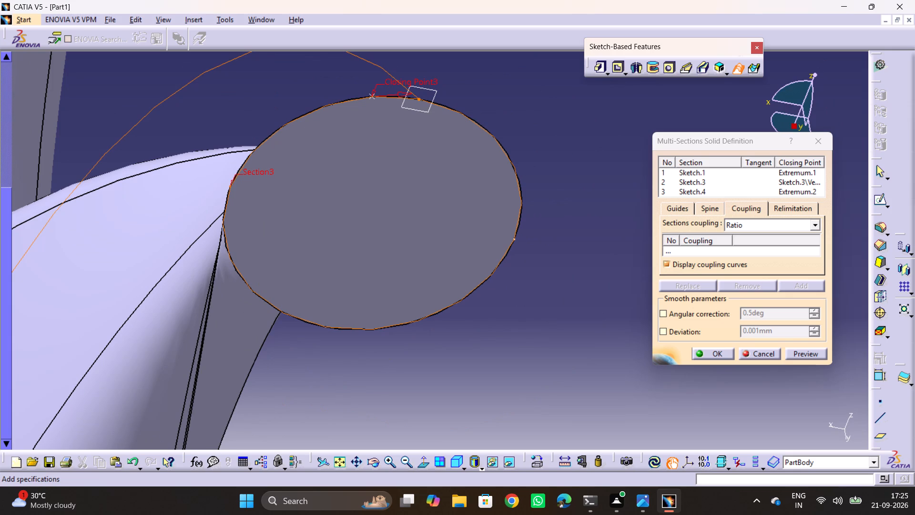
right_click(371, 96)
left_click(387, 178)
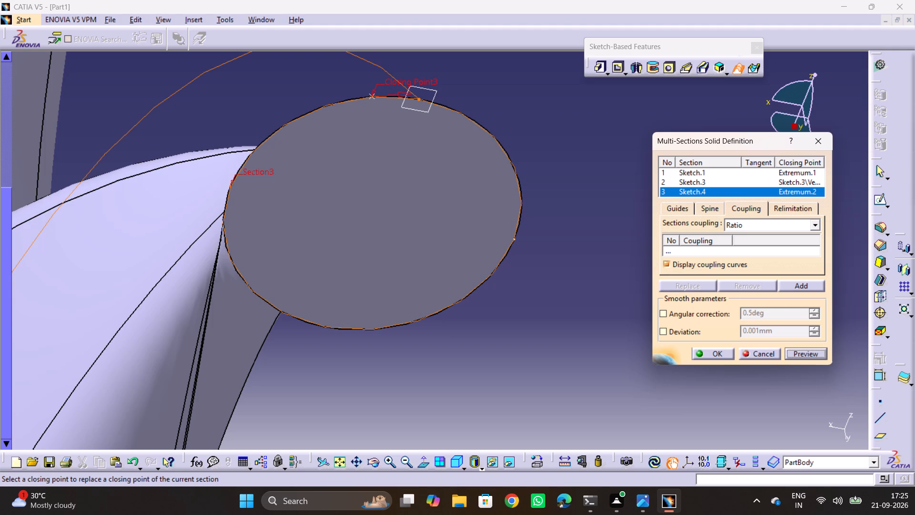
left_click(253, 172)
right_click(253, 172)
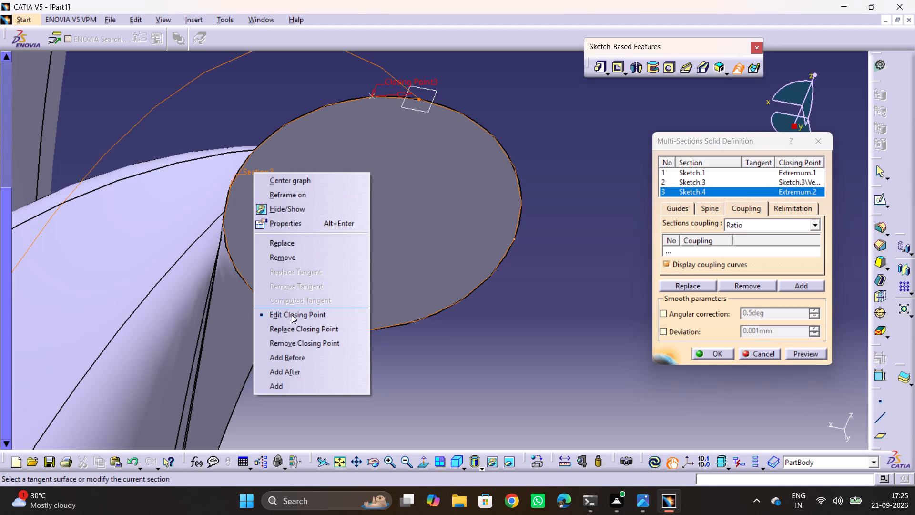
left_click(287, 345)
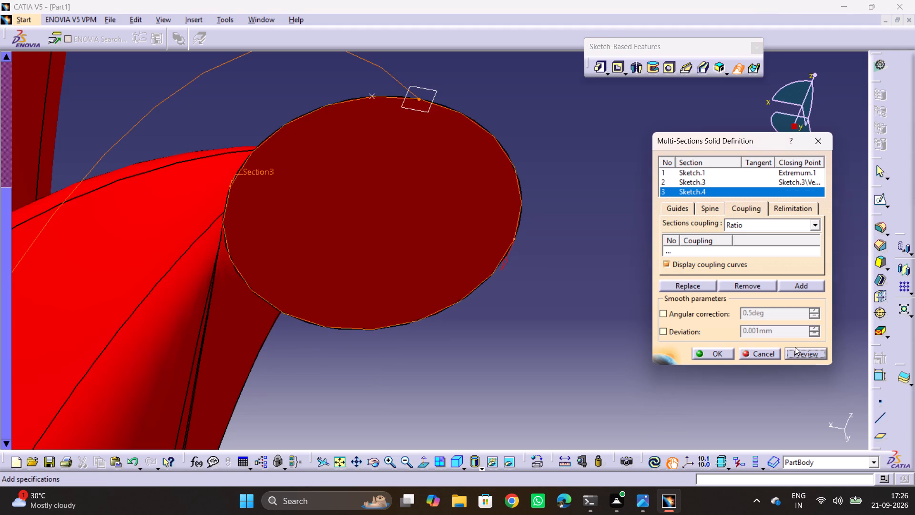
left_click(797, 350)
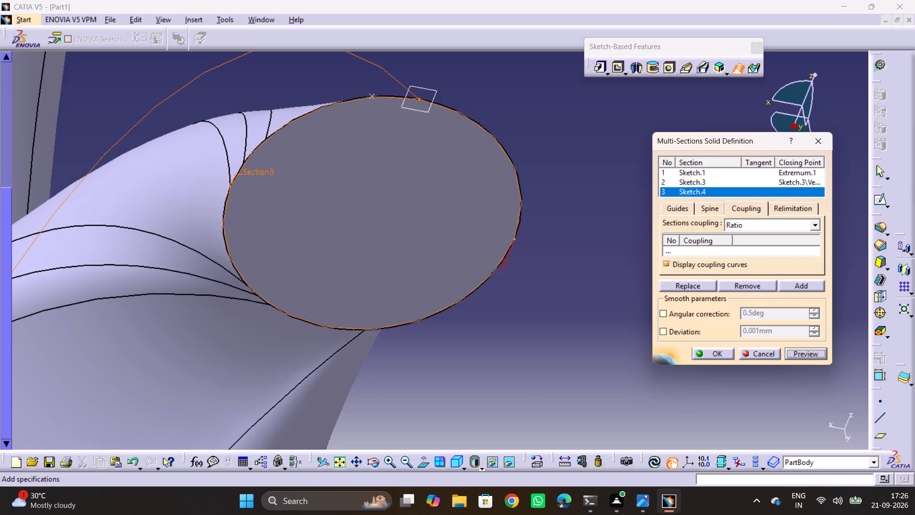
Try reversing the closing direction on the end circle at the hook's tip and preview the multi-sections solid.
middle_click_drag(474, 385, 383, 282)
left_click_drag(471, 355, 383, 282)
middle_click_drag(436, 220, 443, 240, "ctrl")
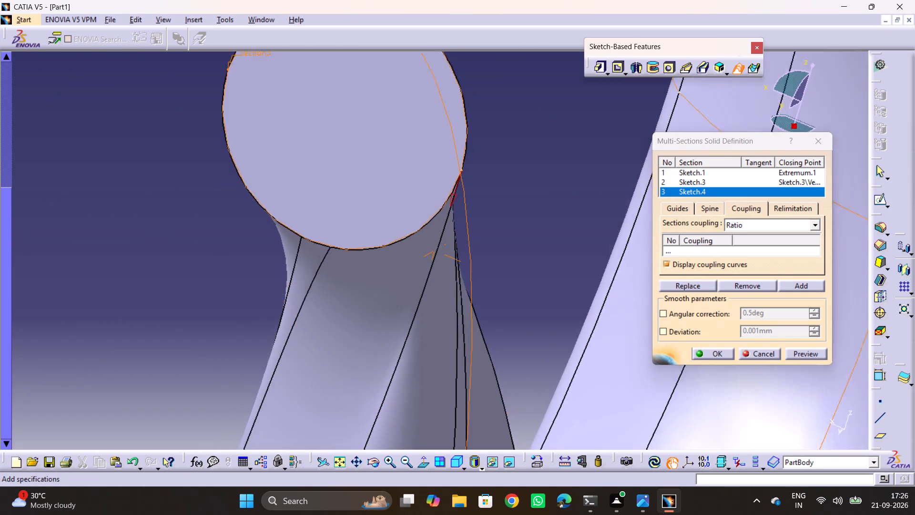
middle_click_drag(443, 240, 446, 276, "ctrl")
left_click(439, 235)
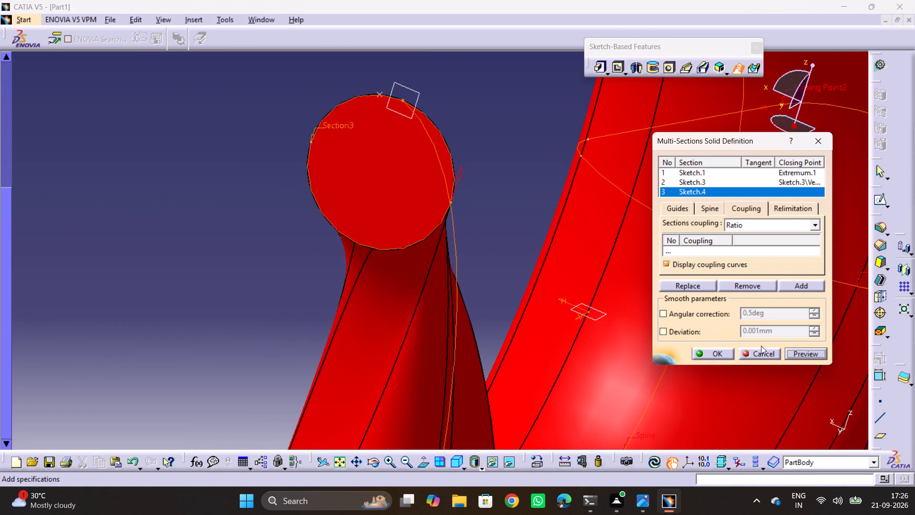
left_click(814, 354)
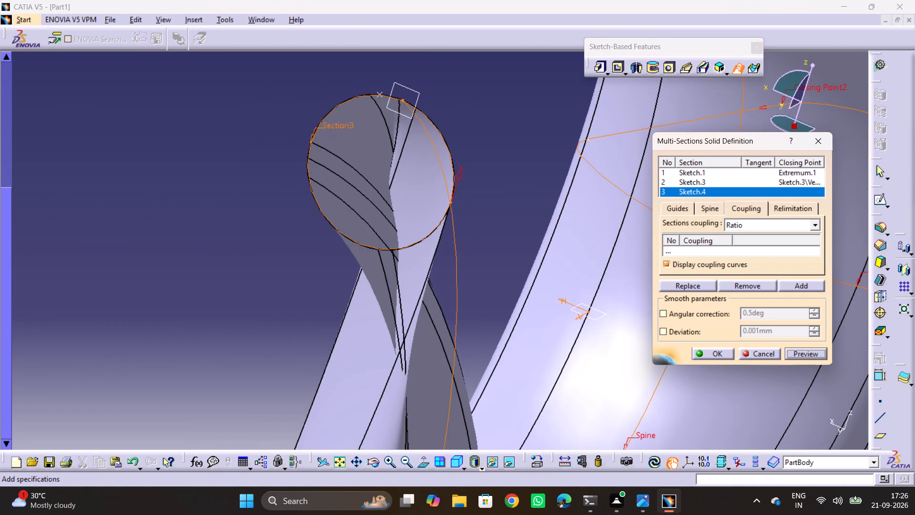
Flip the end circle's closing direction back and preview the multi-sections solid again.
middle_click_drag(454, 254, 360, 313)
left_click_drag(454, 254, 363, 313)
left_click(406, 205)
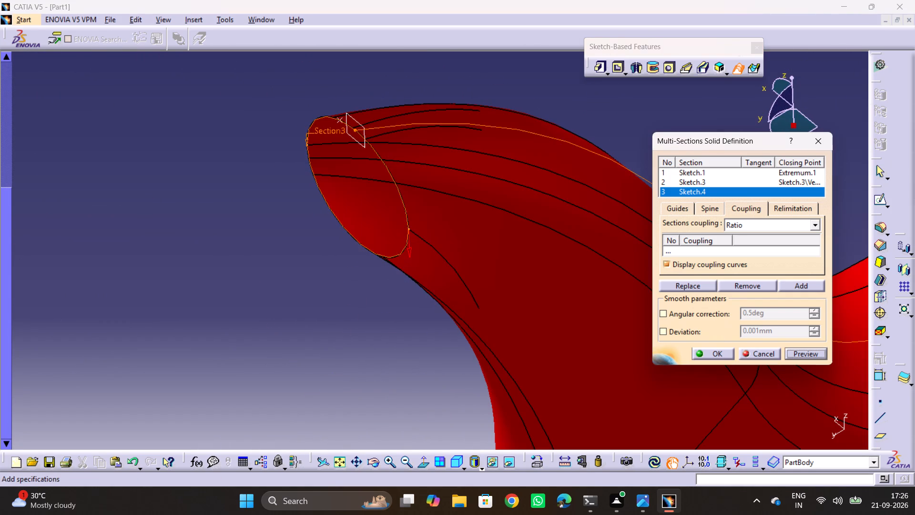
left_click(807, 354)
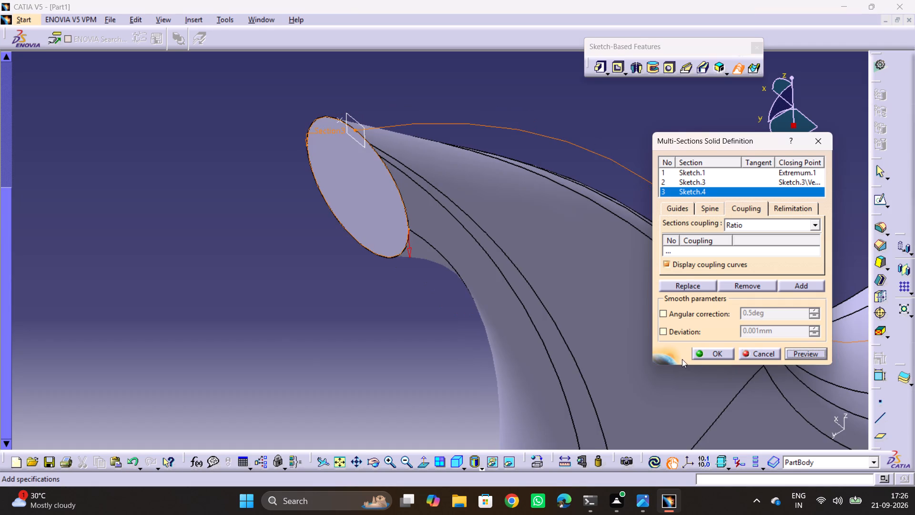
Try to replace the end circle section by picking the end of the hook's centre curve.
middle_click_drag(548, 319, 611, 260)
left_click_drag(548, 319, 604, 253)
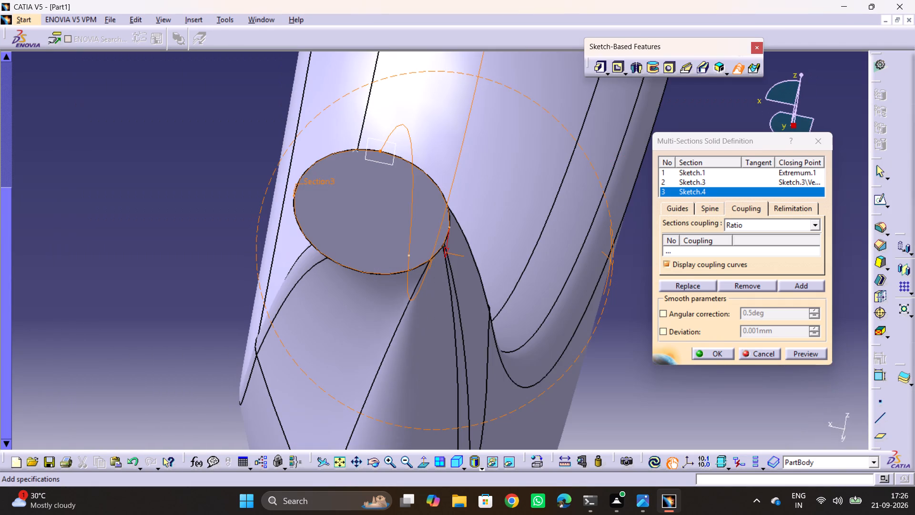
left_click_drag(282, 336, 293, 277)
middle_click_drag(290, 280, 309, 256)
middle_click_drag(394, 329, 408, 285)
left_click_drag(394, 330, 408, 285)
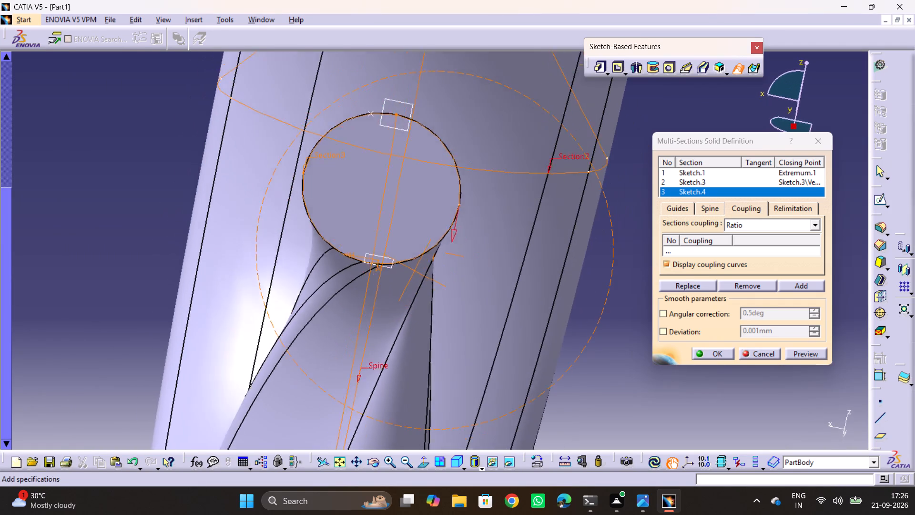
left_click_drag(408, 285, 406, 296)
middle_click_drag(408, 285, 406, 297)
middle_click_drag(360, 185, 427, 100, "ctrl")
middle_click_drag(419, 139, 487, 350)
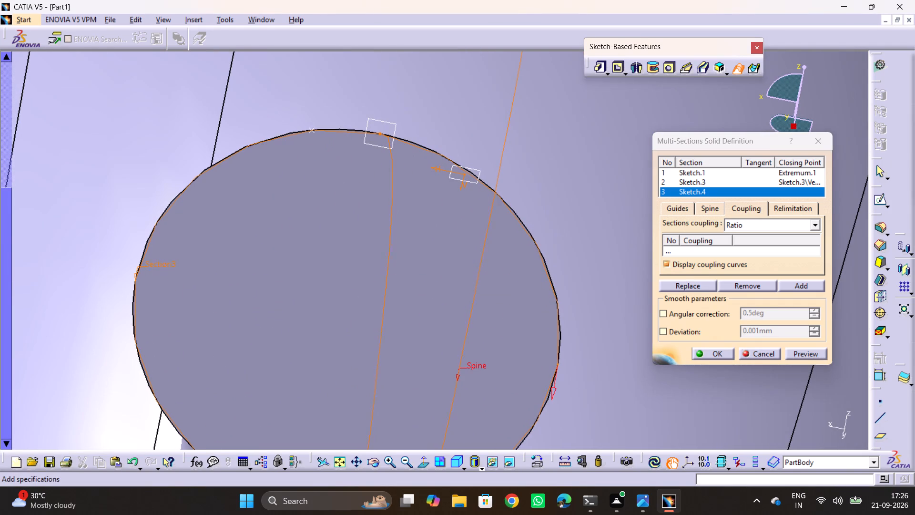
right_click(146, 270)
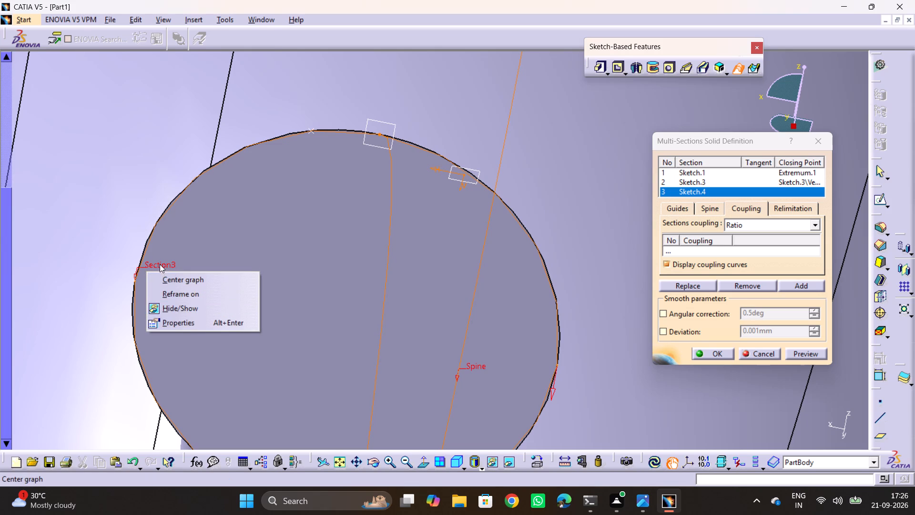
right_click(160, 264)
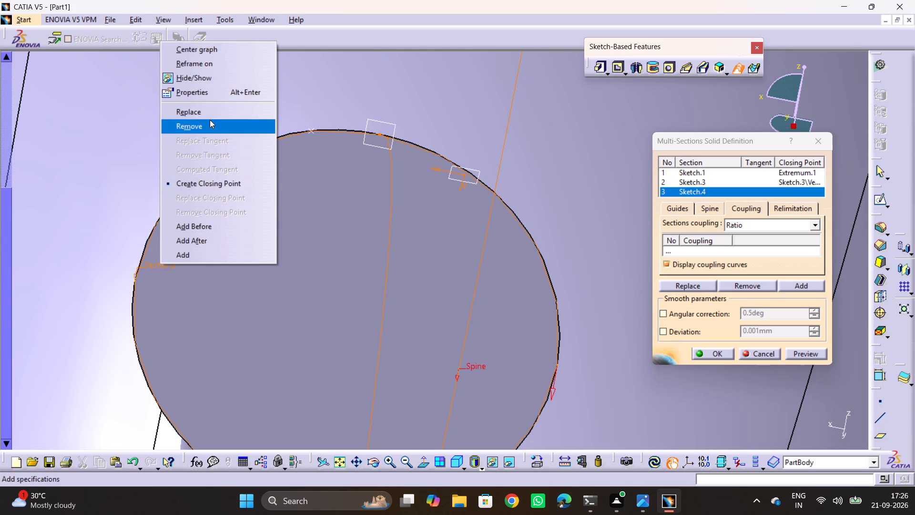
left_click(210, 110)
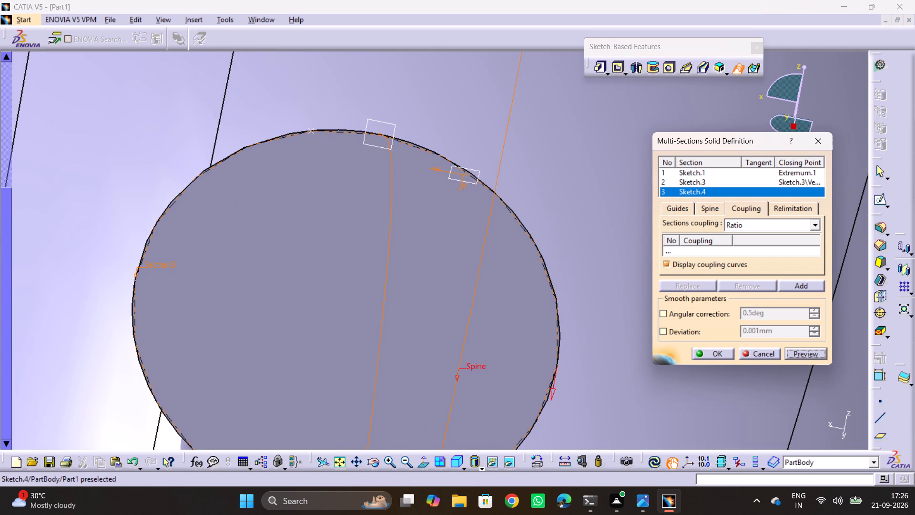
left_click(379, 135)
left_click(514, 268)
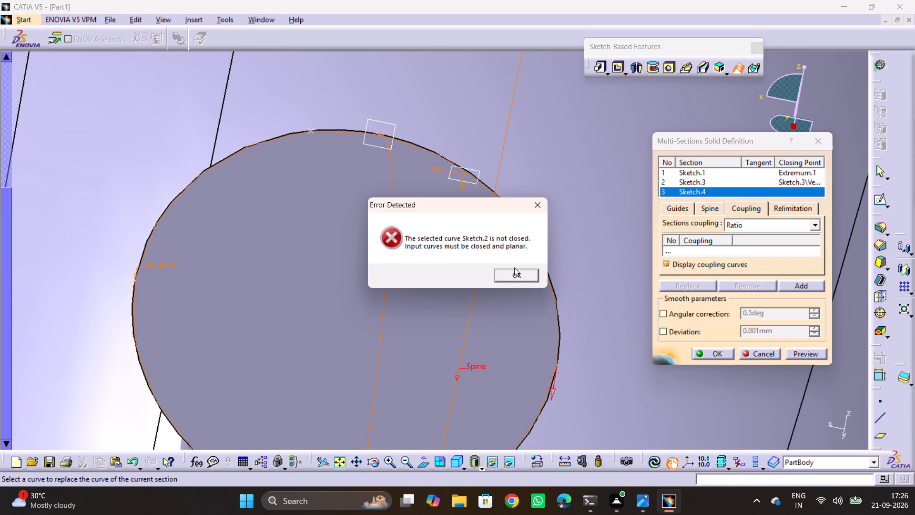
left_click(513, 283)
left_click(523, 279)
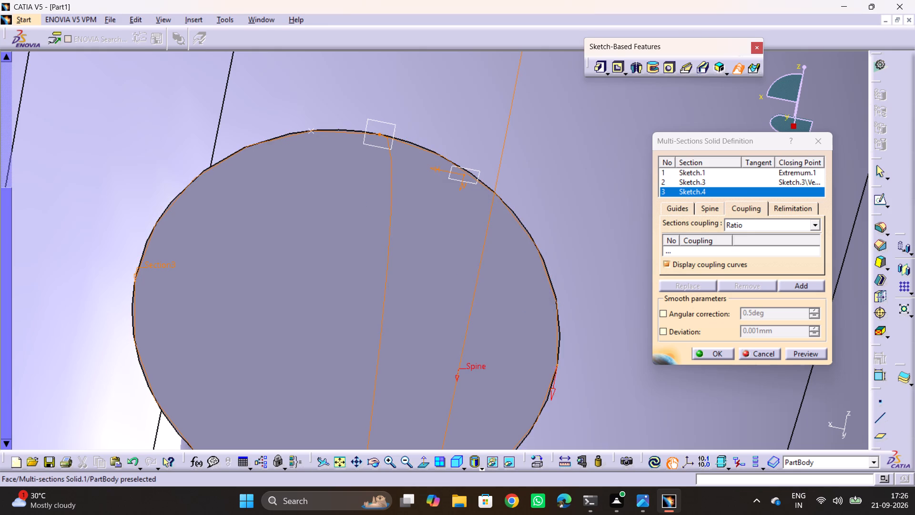
Preview the multi-sections solid and examine its surface and edges from the hook's tip around to the shank.
middle_click_drag(489, 352, 364, 326)
left_click_drag(489, 352, 364, 326)
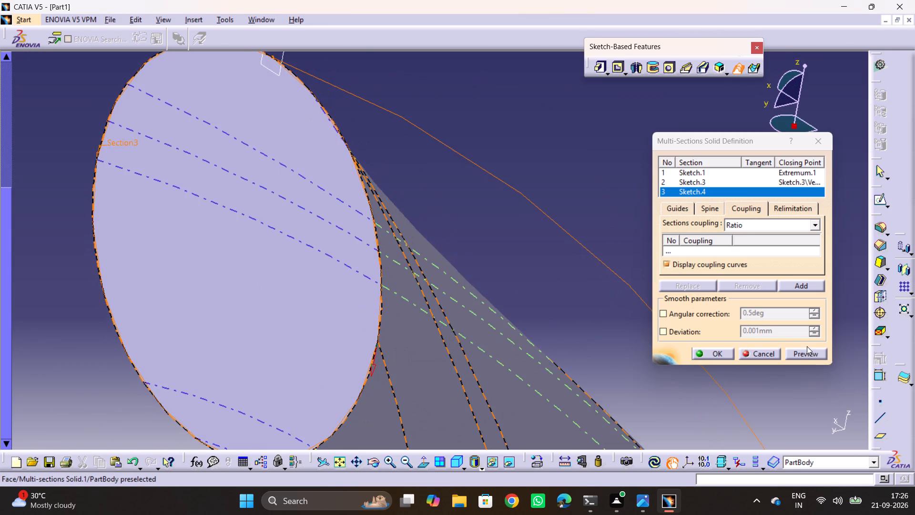
left_click(807, 354)
middle_click_drag(326, 302, 387, 385)
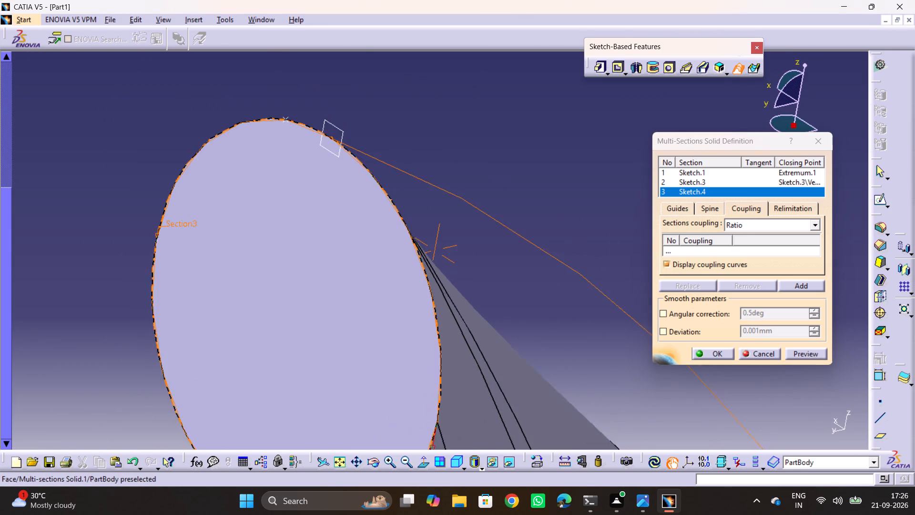
middle_click_drag(387, 385, 376, 350)
middle_click_drag(354, 228, 412, 417, "ctrl")
middle_click_drag(546, 389, 318, 373)
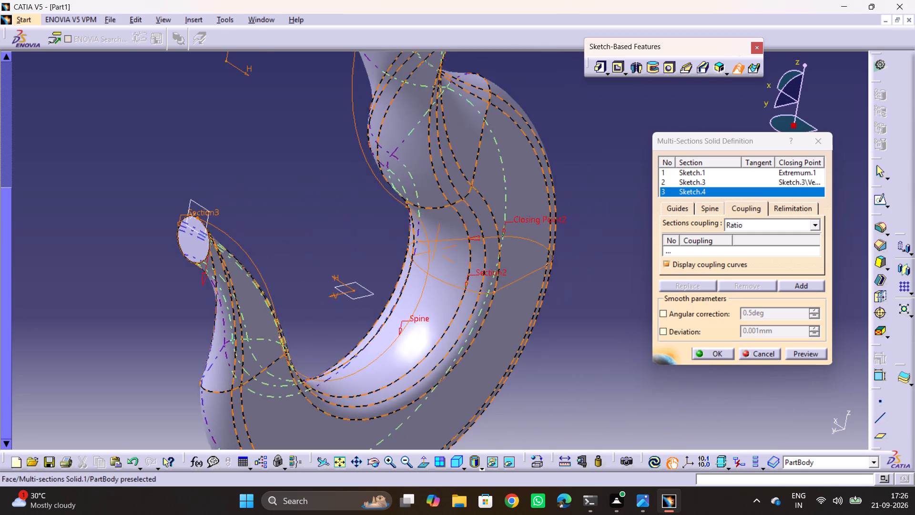
middle_click_drag(286, 380, 556, 347)
left_click_drag(286, 380, 556, 347)
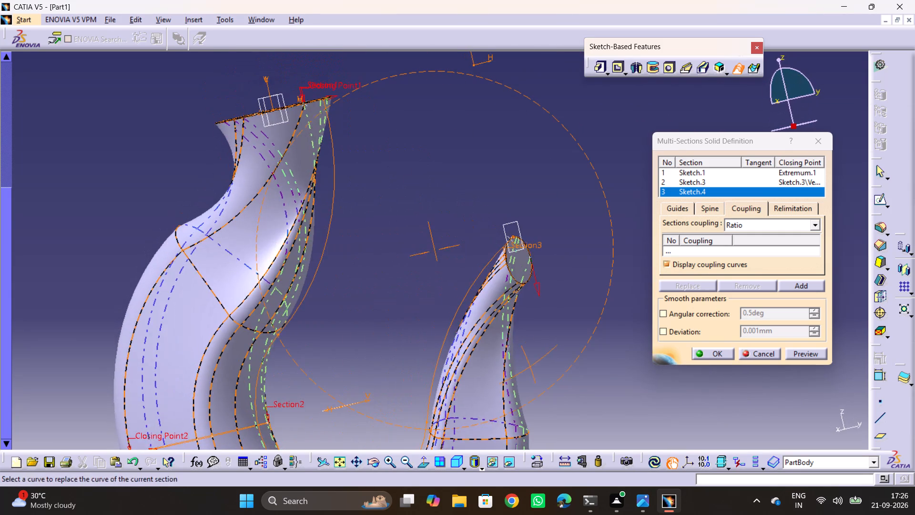
left_click_drag(556, 347, 557, 345)
middle_click_drag(378, 285, 338, 197)
middle_click_drag(352, 205, 445, 343)
left_click_drag(355, 205, 445, 343)
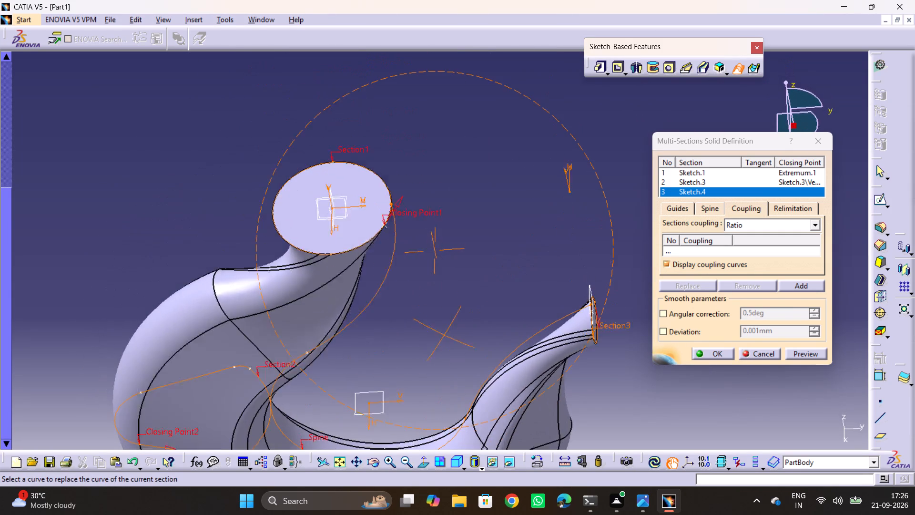
Edit the shank circle's closing point extremum to use the centre curve's end vertex as its element, and preview the solid.
middle_click_drag(445, 343, 445, 344)
left_click_drag(445, 343, 445, 344)
middle_click_drag(332, 224, 328, 150)
middle_click_drag(388, 154, 425, 92, "ctrl")
middle_click_drag(399, 109, 477, 456)
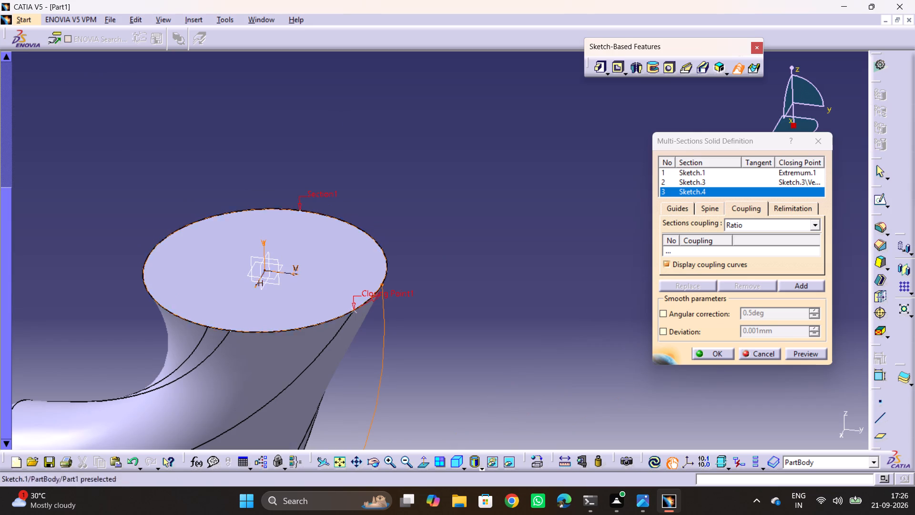
right_click(300, 196)
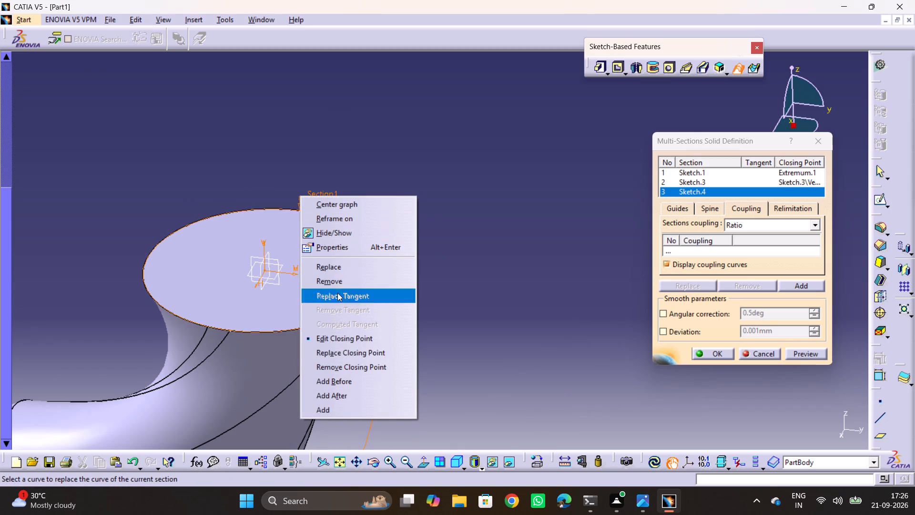
left_click(338, 342)
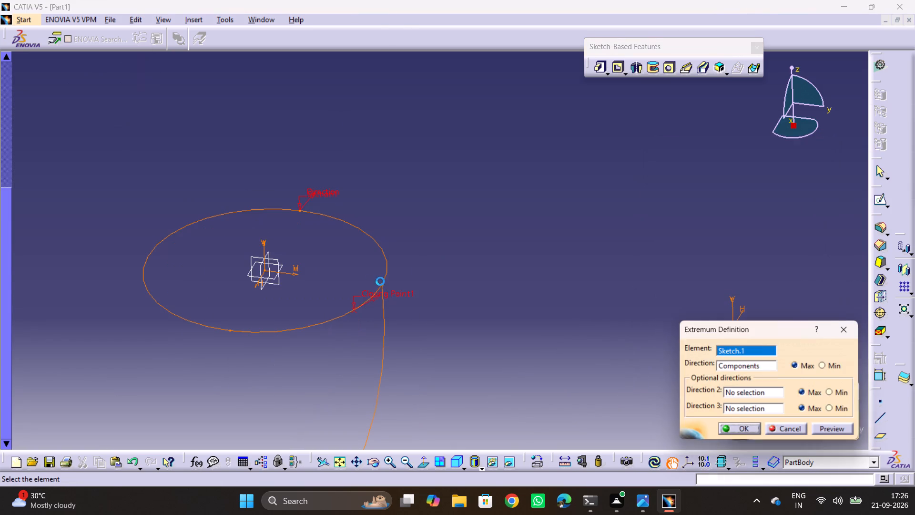
left_click(381, 286)
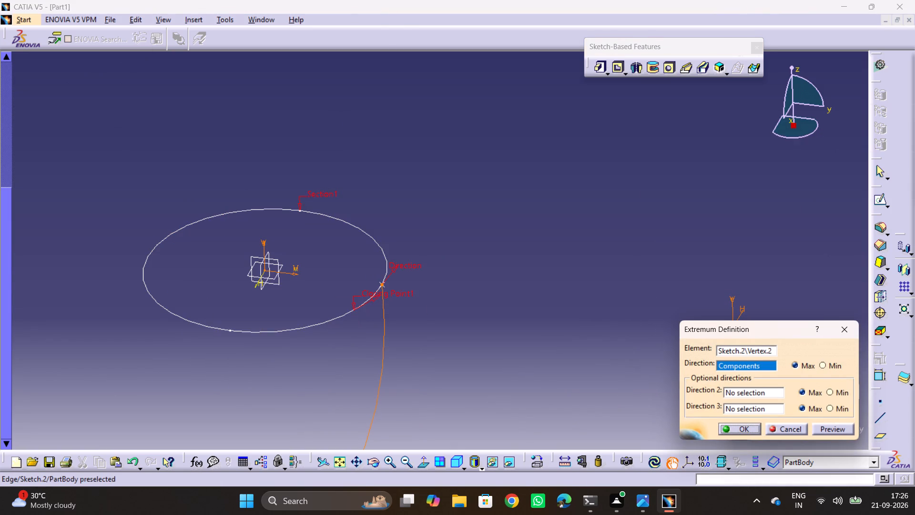
left_click(745, 432)
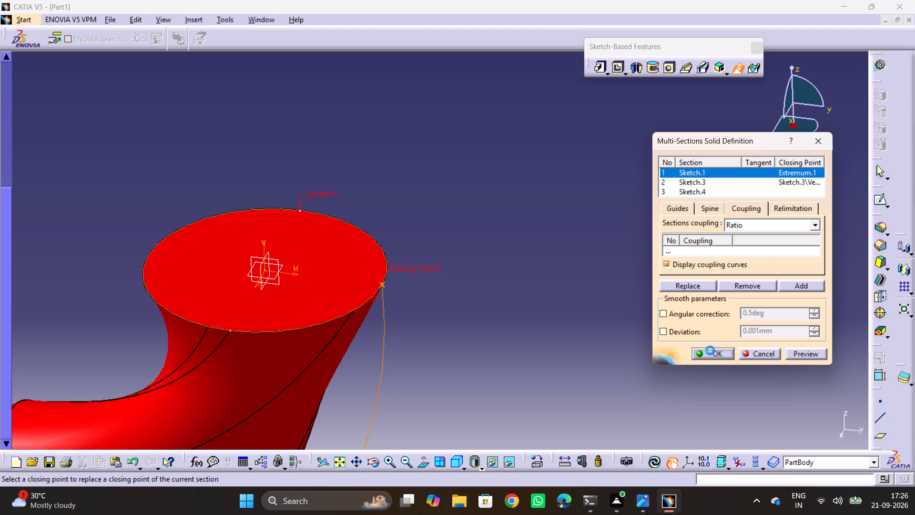
left_click(799, 351)
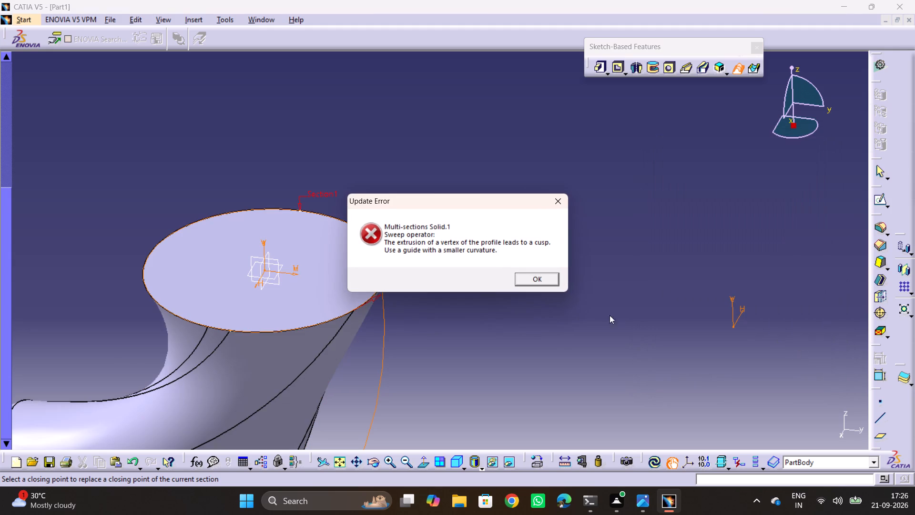
left_click(551, 280)
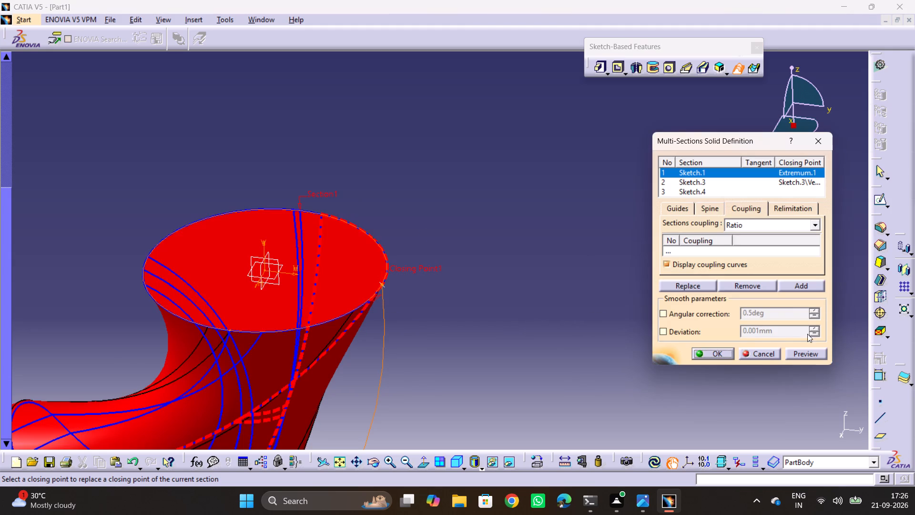
left_click(792, 350)
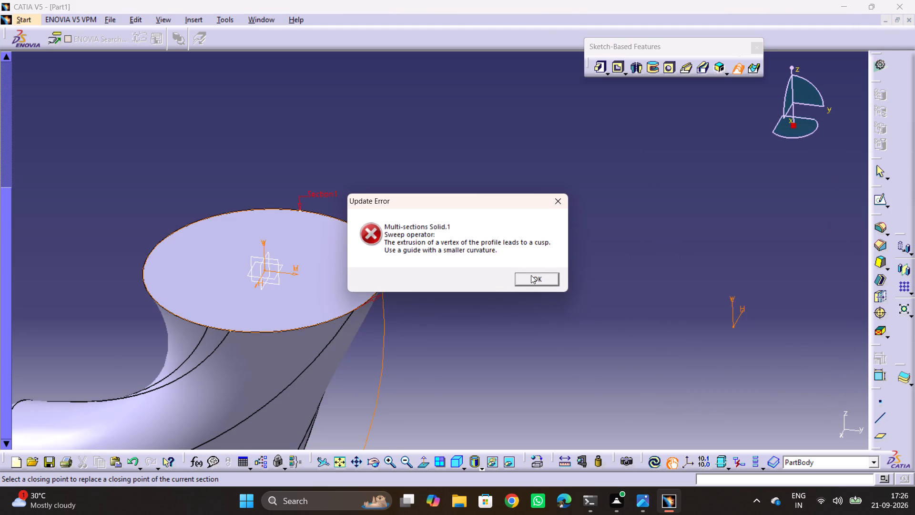
left_click(531, 275)
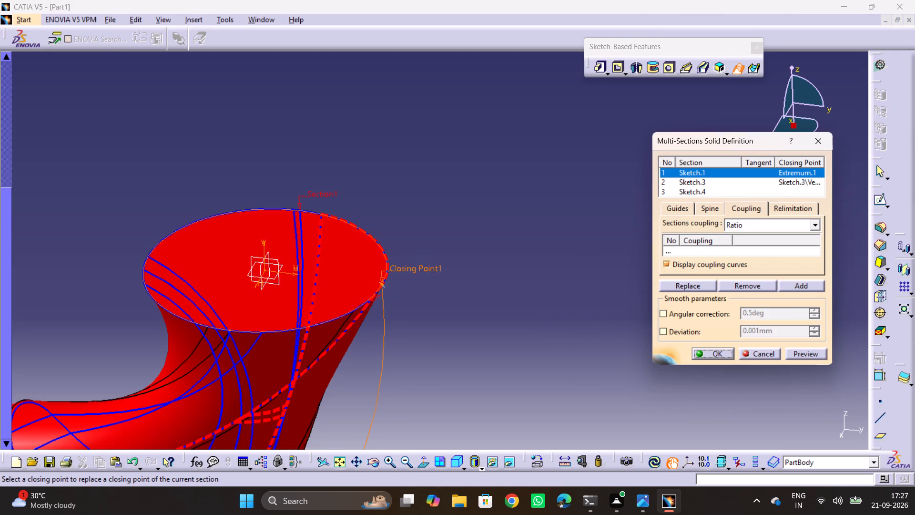
middle_click_drag(391, 234, 443, 364, "ctrl")
middle_click_drag(450, 355, 402, 294)
middle_click_drag(458, 296, 452, 239, "ctrl")
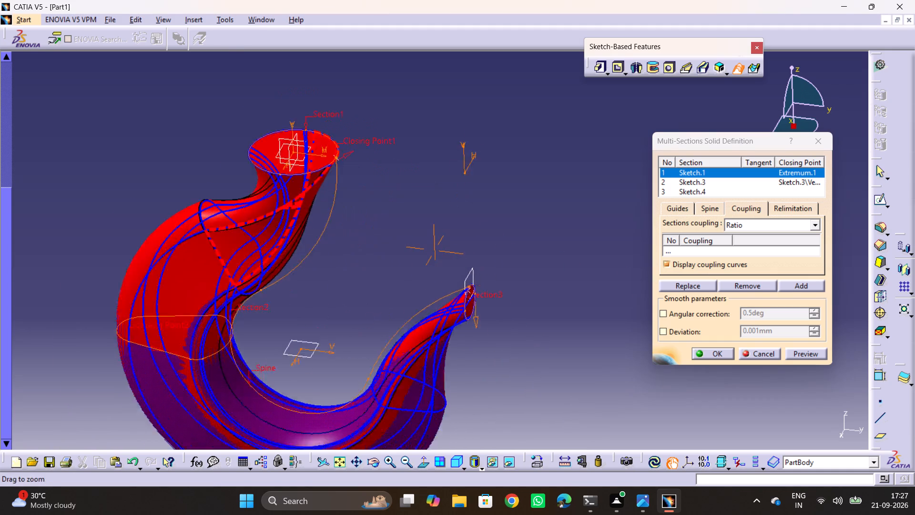
Examine the shank circle's closing point in the preview and cancel the multi-sections solid definition.
middle_click_drag(452, 239, 510, 182, "ctrl")
middle_click_drag(429, 238, 560, 224)
middle_click_drag(460, 216, 518, 357)
middle_click_drag(332, 187, 333, 187)
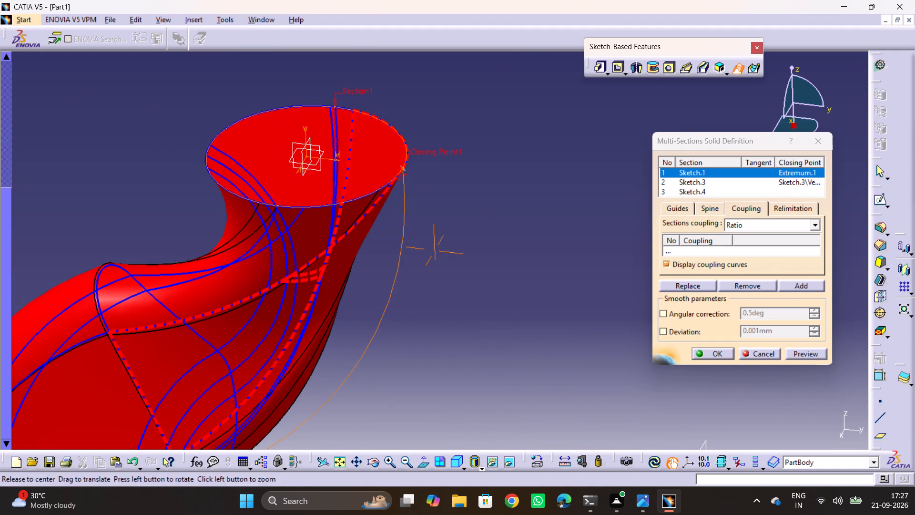
middle_click_drag(333, 187, 353, 247)
middle_click_drag(407, 237, 400, 138, "ctrl")
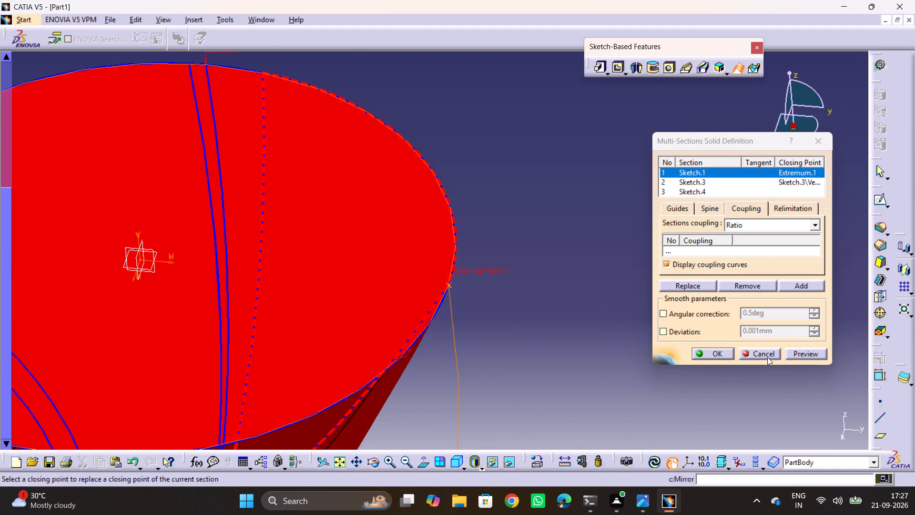
left_click(766, 358, "ctrl")
Start a new multi-sections solid with the shank circle, the rounded mid-hook profile and the tip circle as its three sections.
middle_click_drag(487, 220, 521, 296, "ctrl")
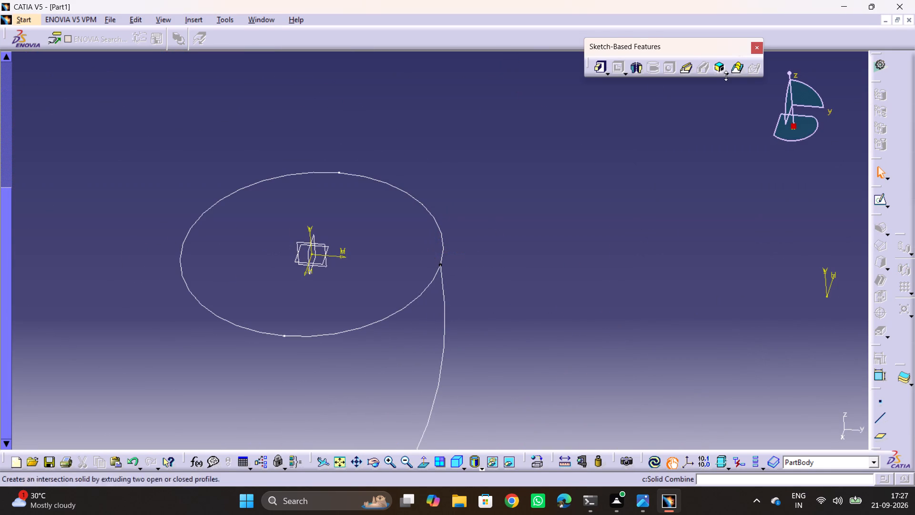
left_click(733, 74)
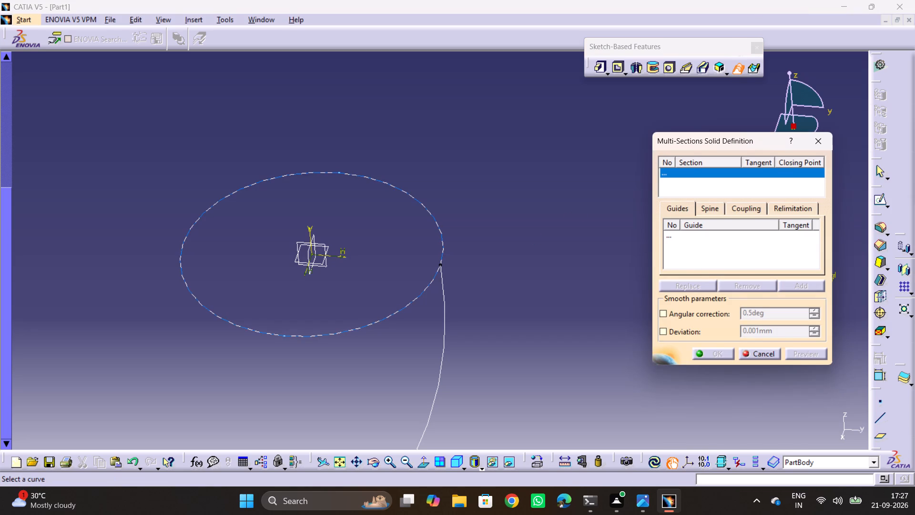
left_click(418, 200)
middle_click_drag(524, 237, 545, 368, "ctrl")
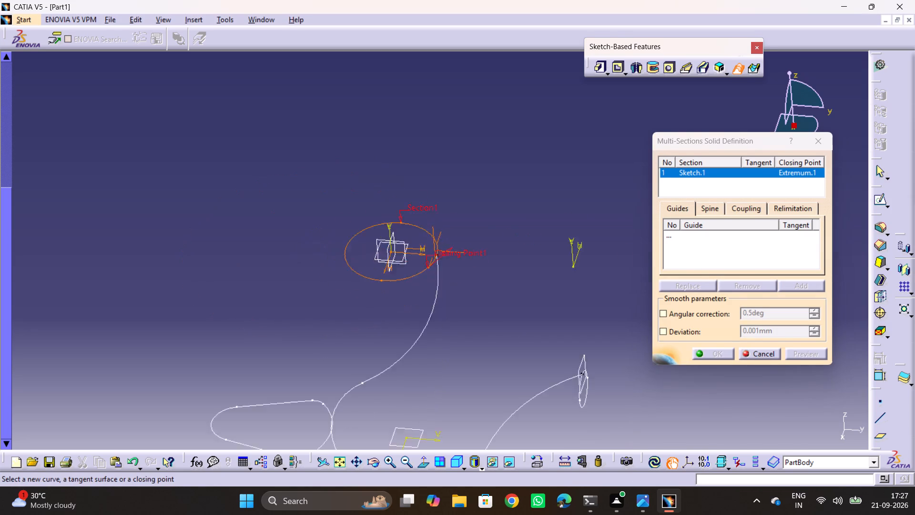
middle_click_drag(545, 368, 547, 402, "ctrl")
middle_click_drag(518, 355, 484, 278)
middle_click_drag(476, 155, 527, 82, "ctrl")
middle_click_drag(274, 162, 345, 226)
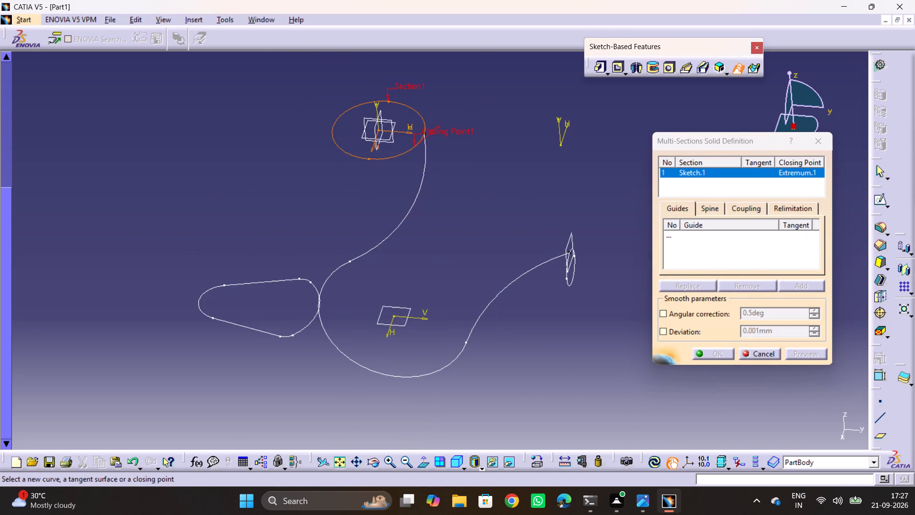
left_click_drag(284, 281, 279, 286)
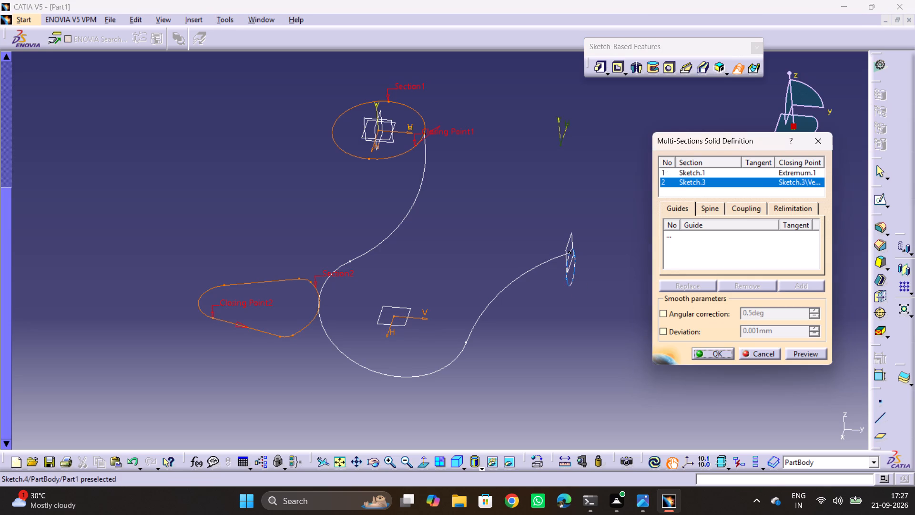
left_click(569, 281)
Set the hook's centre curve, Sketch.2, as the spine of the multi-sections solid.
left_click(713, 210)
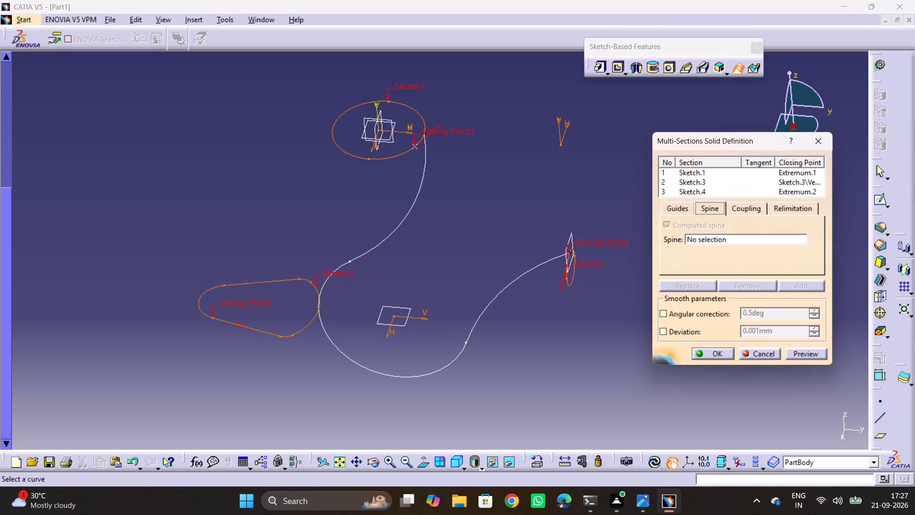
left_click(476, 327)
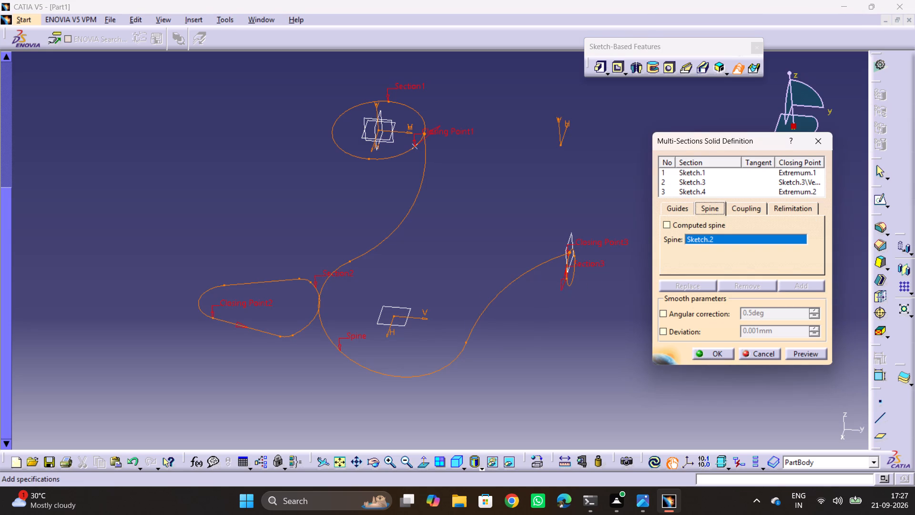
Flip the closing directions of the tip circle and the shank circle, and preview the multi-sections solid.
left_click(560, 288)
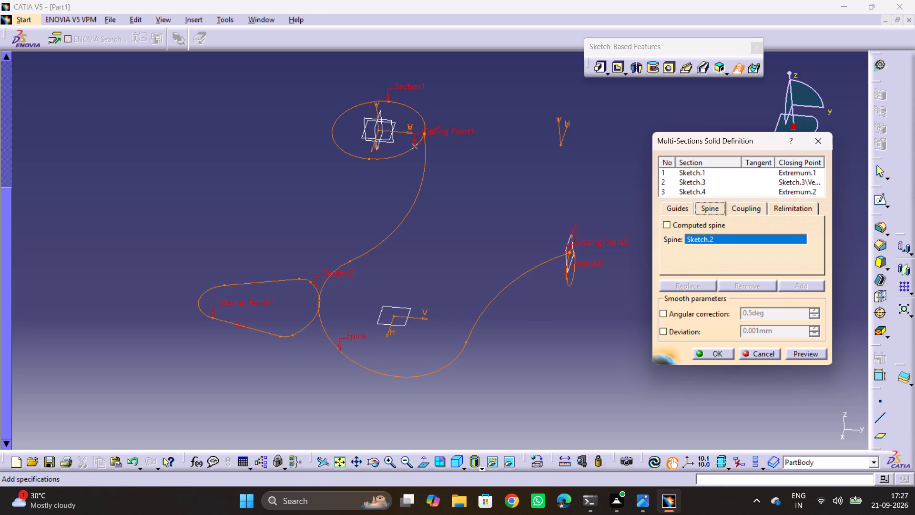
left_click(439, 128)
left_click(816, 354)
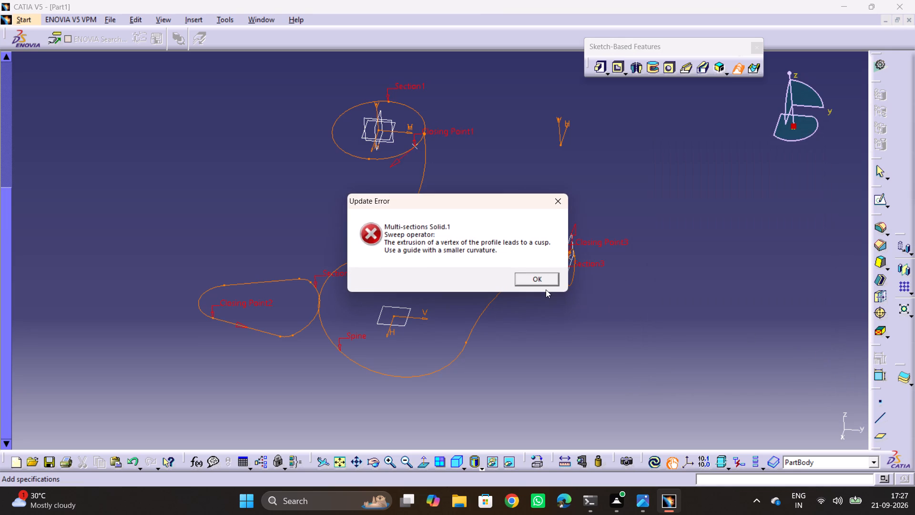
left_click(546, 289)
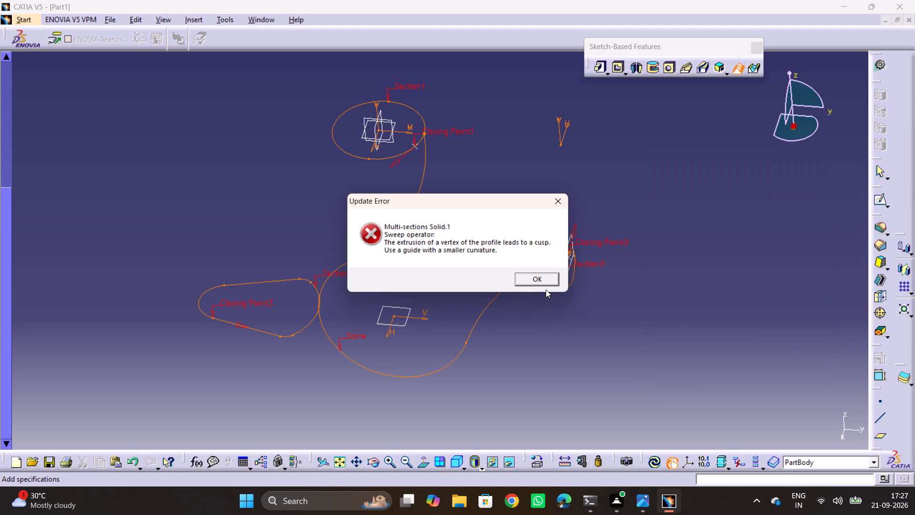
left_click(546, 284)
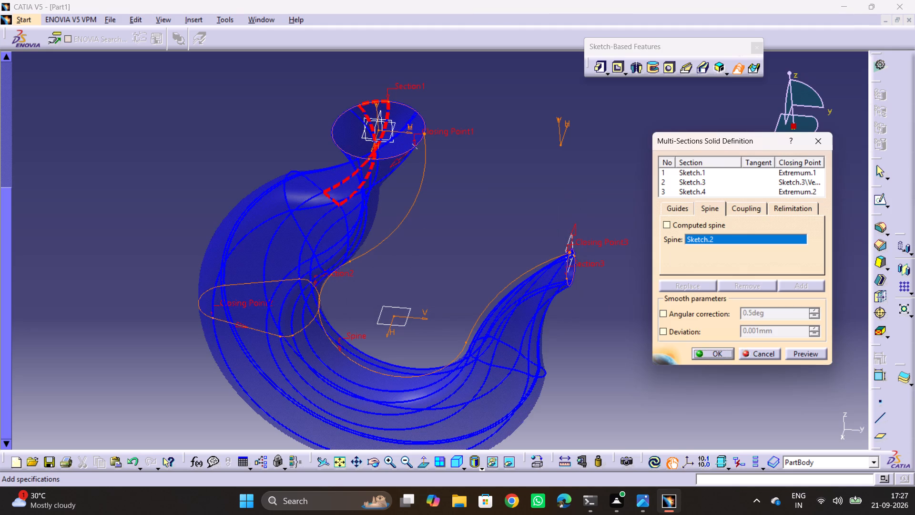
Examine the previewed solid from several angles, focusing on the twisted edges and closing point at the shank circle.
middle_click_drag(363, 223, 358, 219)
left_click_drag(363, 223, 358, 219)
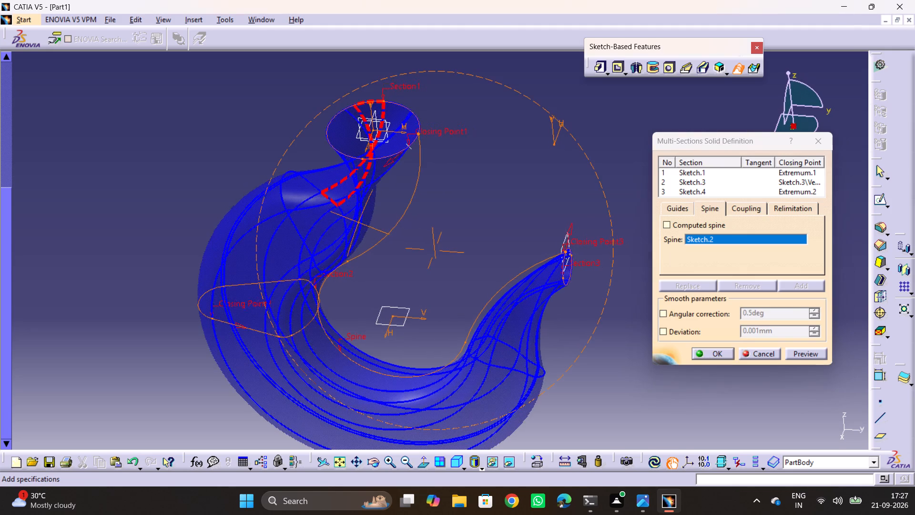
middle_click_drag(358, 219, 349, 203)
left_click_drag(358, 219, 349, 202)
scroll(880, 60, "down", 2)
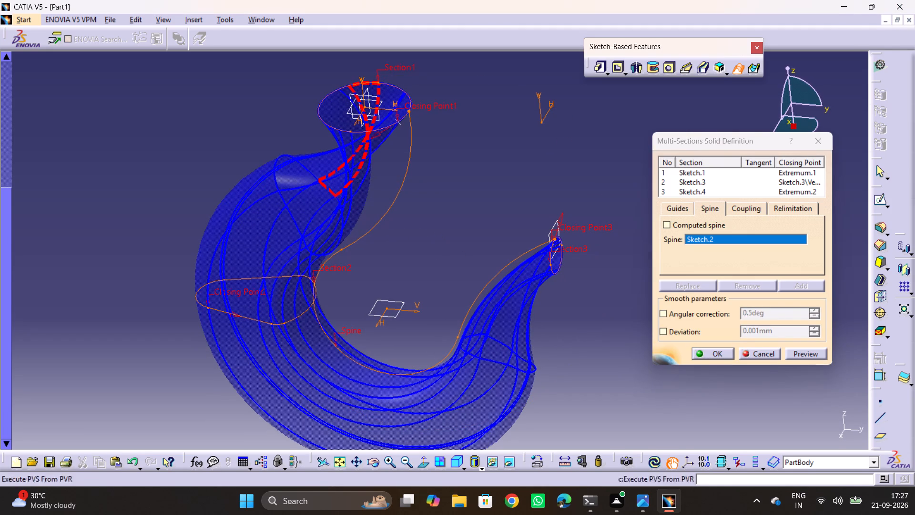
middle_click_drag(477, 268, 394, 191)
left_click_drag(462, 270, 394, 191)
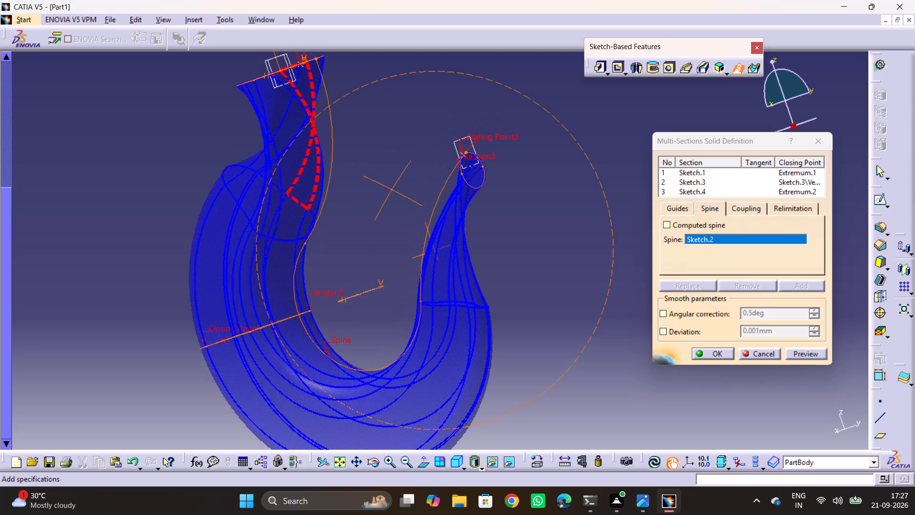
middle_click_drag(394, 191, 397, 192)
left_click_drag(394, 191, 397, 192)
middle_click_drag(380, 130, 442, 201)
middle_click_drag(384, 170, 461, 281)
left_click_drag(384, 170, 461, 281)
middle_click_drag(458, 219, 550, 64, "ctrl")
middle_click_drag(459, 166, 548, 294)
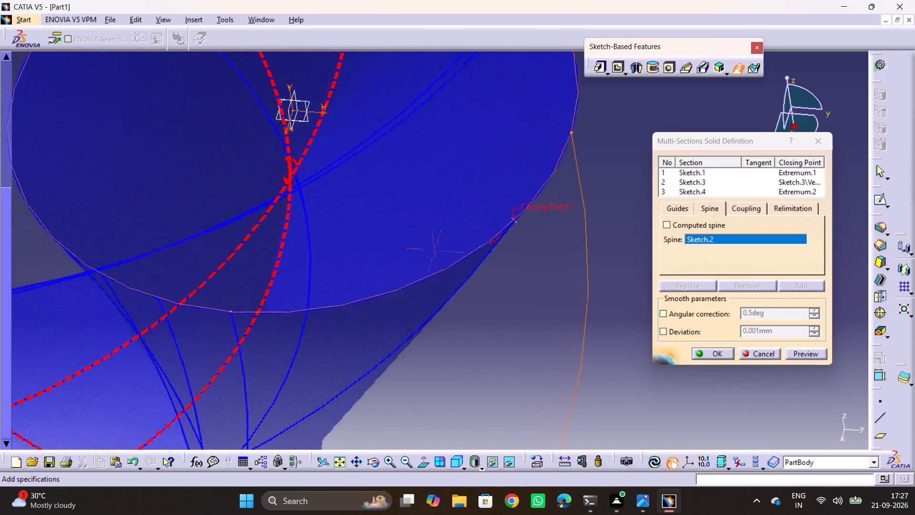
middle_click_drag(548, 294, 547, 345)
middle_click_drag(445, 278, 464, 324, "ctrl")
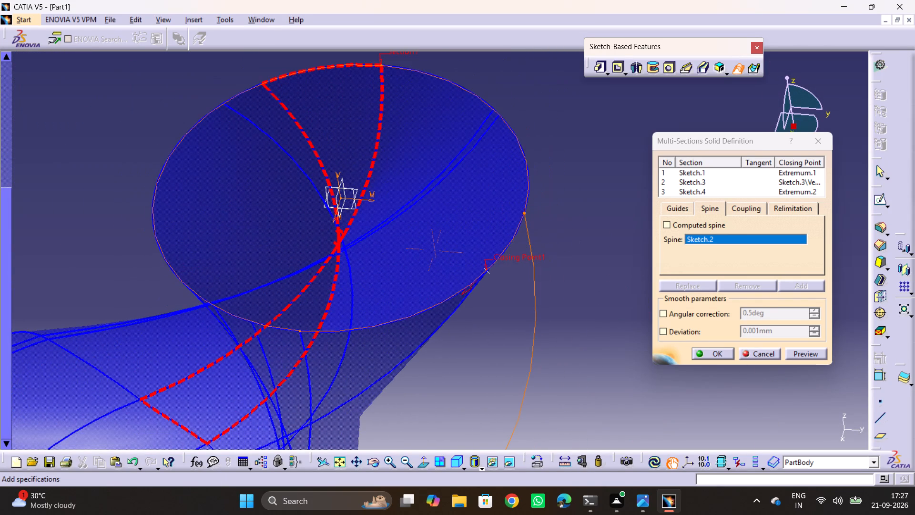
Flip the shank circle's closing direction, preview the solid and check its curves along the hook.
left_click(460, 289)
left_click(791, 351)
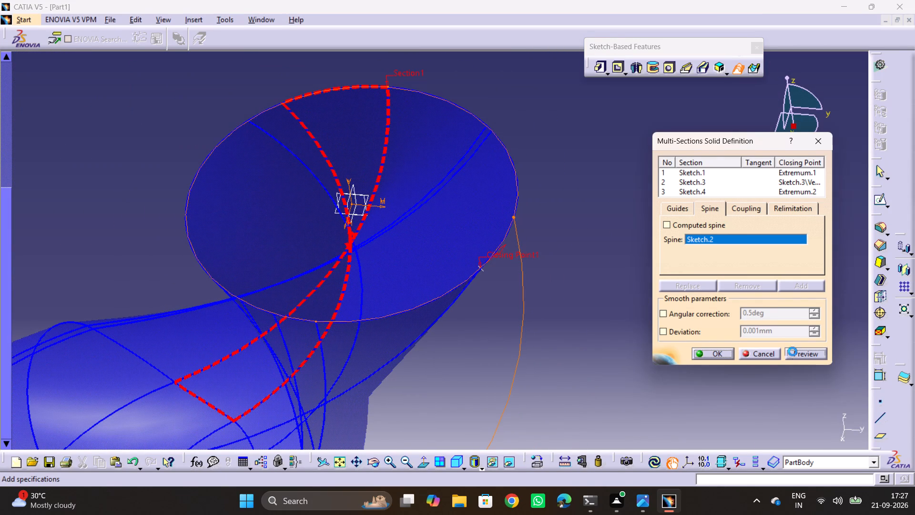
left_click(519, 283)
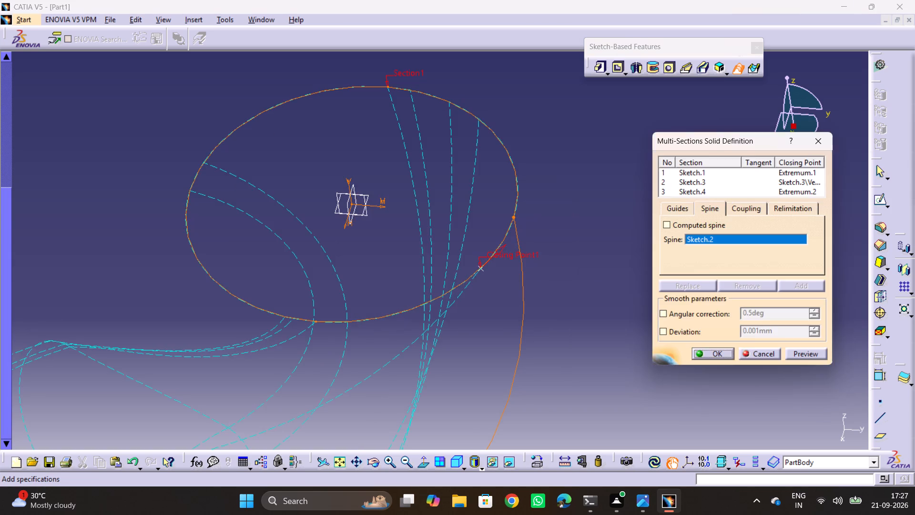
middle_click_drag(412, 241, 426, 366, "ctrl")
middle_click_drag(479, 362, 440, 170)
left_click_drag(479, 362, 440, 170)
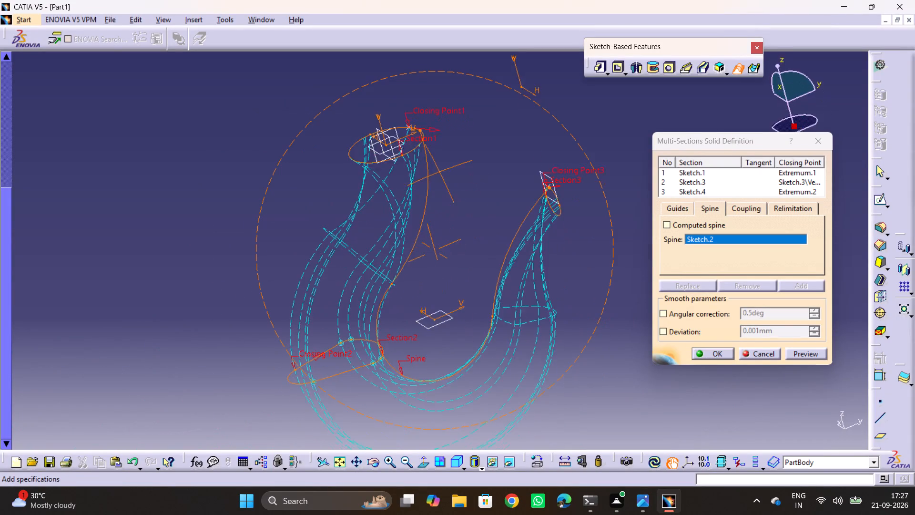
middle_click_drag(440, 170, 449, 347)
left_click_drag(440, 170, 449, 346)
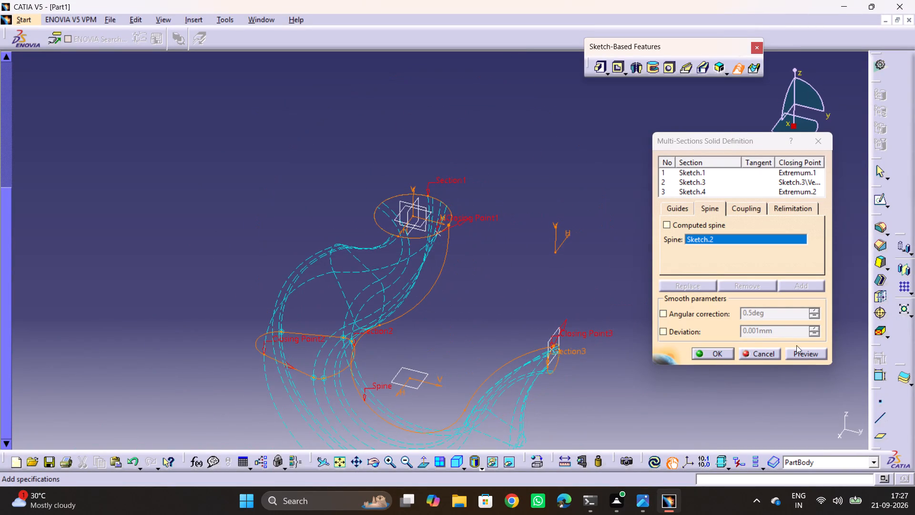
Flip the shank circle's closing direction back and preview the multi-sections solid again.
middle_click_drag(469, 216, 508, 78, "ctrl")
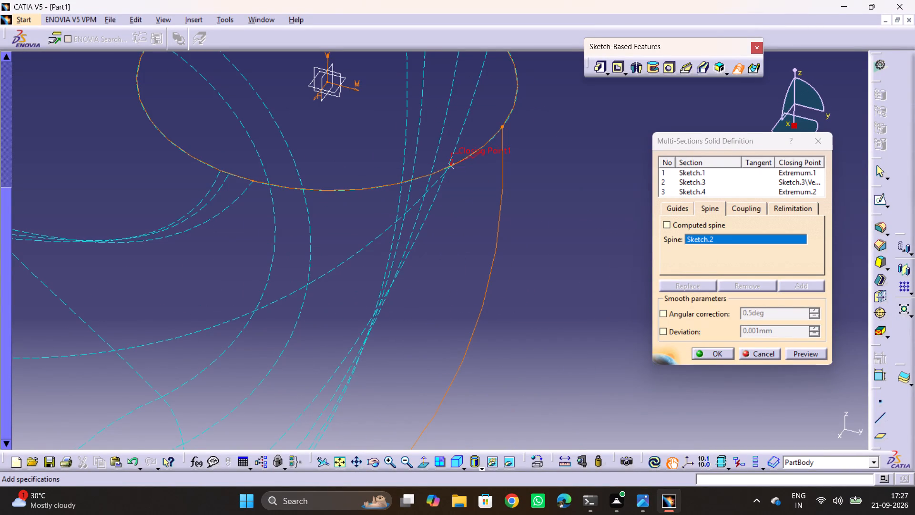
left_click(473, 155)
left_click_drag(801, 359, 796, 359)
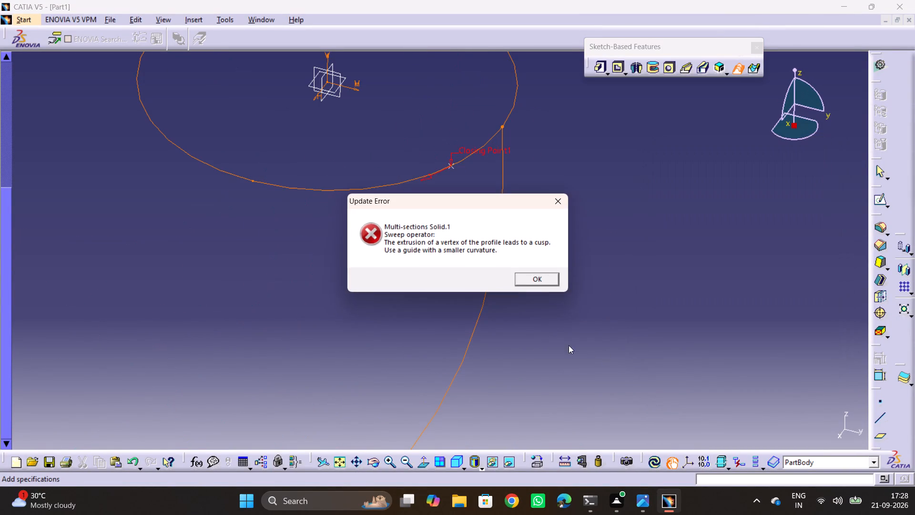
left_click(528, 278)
Examine the preview's highlighted edges and surface between the shank circle and the hook's bend from all around.
middle_click_drag(548, 238, 561, 288, "ctrl")
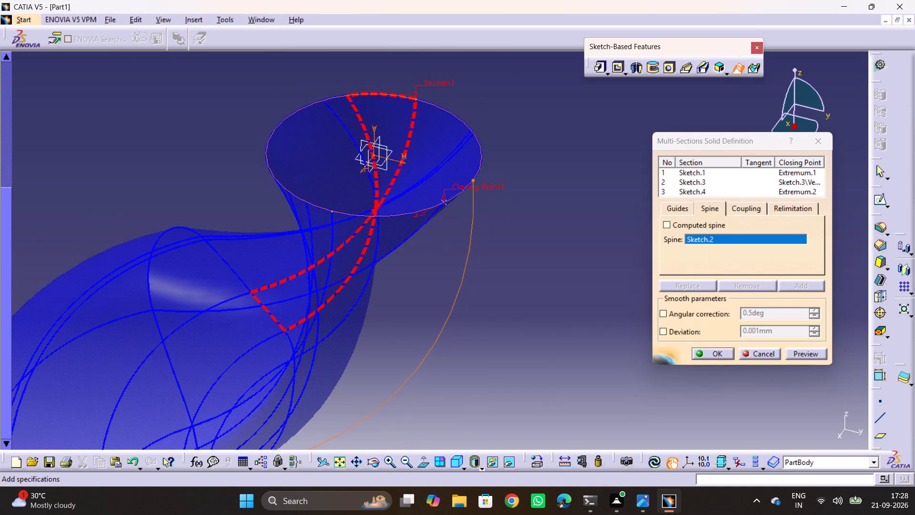
scroll(378, 221, "down", 1)
middle_click_drag(387, 227, 433, 293)
middle_click_drag(478, 207, 478, 204, "ctrl")
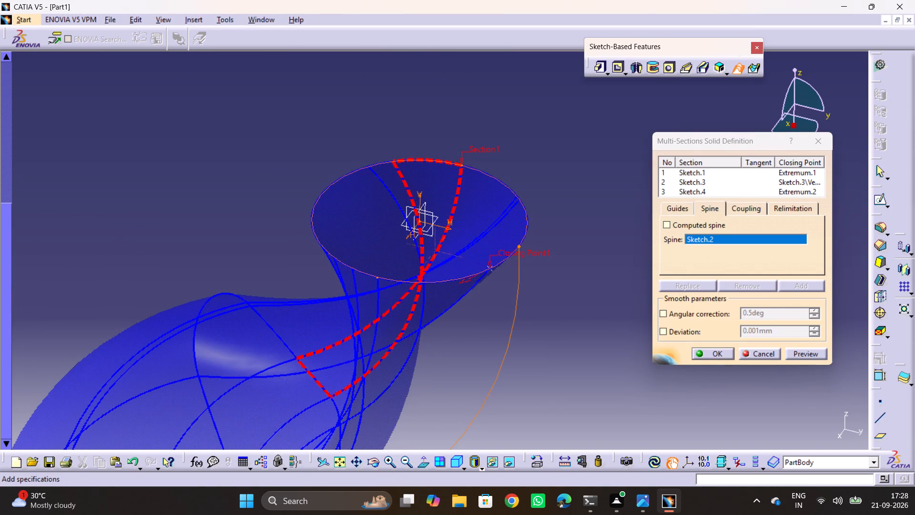
middle_click_drag(478, 204, 498, 120, "ctrl")
middle_click_drag(533, 169, 506, 216)
middle_click_drag(446, 313, 466, 297)
left_click_drag(446, 313, 466, 297)
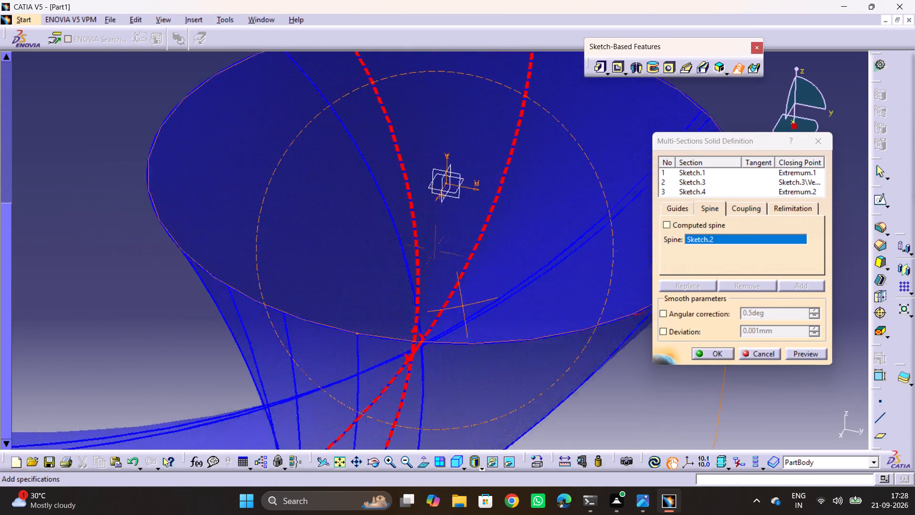
middle_click_drag(466, 297, 643, 237)
left_click_drag(466, 297, 643, 237)
middle_click_drag(583, 229, 559, 377, "ctrl")
middle_click_drag(580, 247, 328, 237)
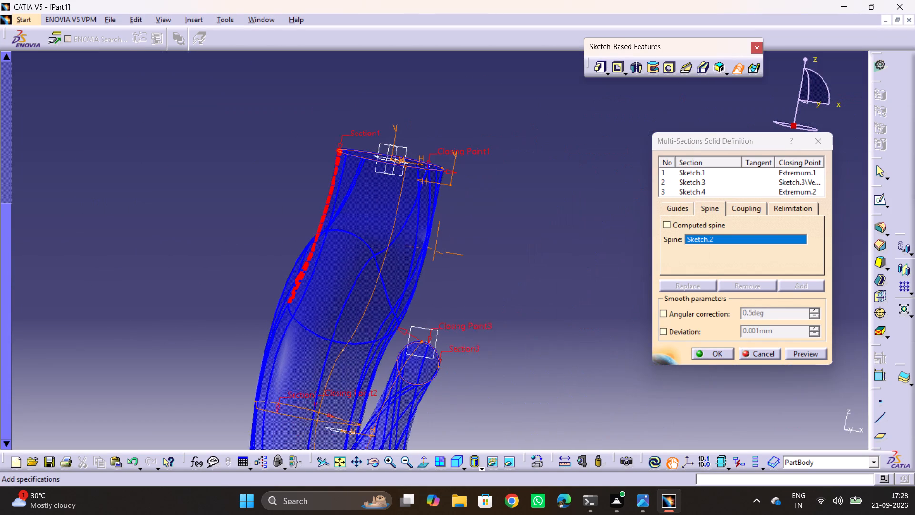
middle_click_drag(328, 237, 302, 247)
middle_click_drag(297, 259, 518, 345)
left_click_drag(295, 260, 518, 345)
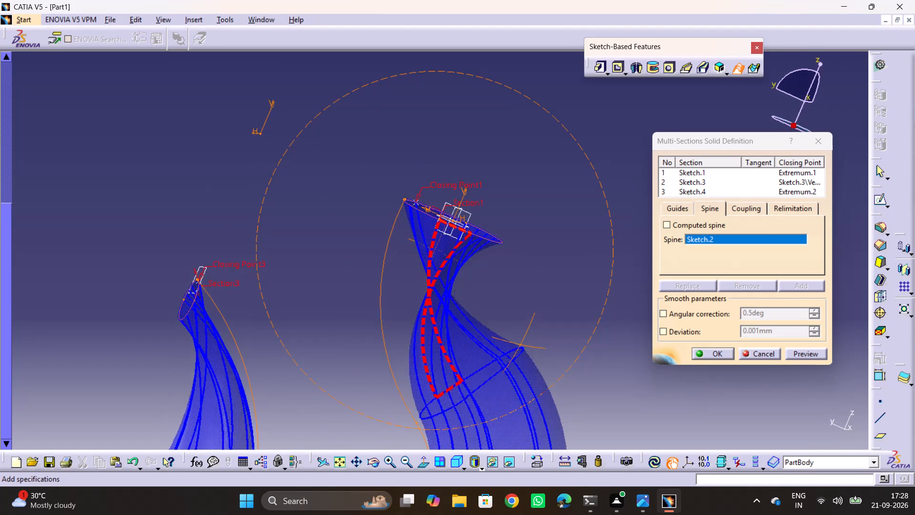
middle_click_drag(518, 345, 513, 347)
left_click_drag(518, 345, 513, 347)
middle_click_drag(471, 199, 492, 119, "ctrl")
scroll(460, 275, "down", 1)
middle_click_drag(449, 286, 439, 280)
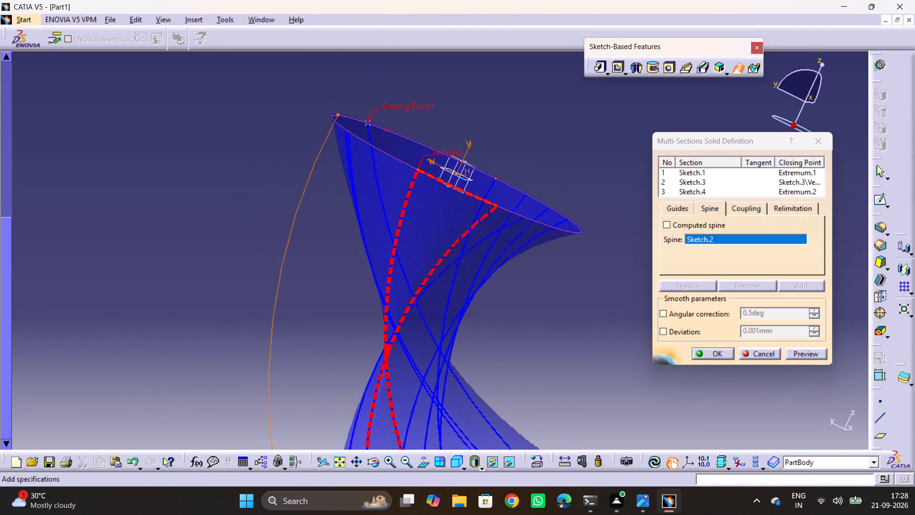
middle_click_drag(351, 299, 370, 364)
middle_click_drag(352, 280, 357, 178, "ctrl")
middle_click_drag(389, 265, 404, 358, "ctrl")
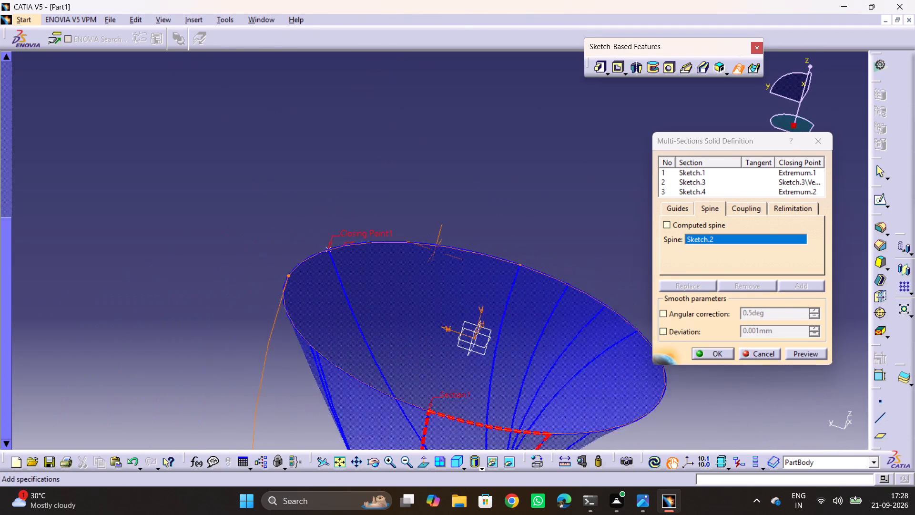
middle_click_drag(404, 358, 409, 373, "ctrl")
middle_click_drag(476, 351, 449, 184)
Set the sections coupling to Tangency and preview the multi-sections solid.
left_click(754, 210)
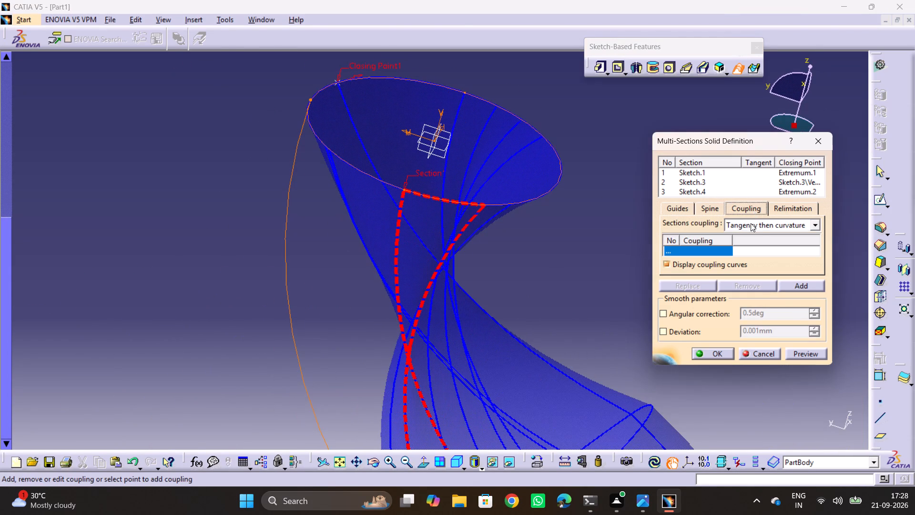
left_click(751, 228)
left_click(735, 247)
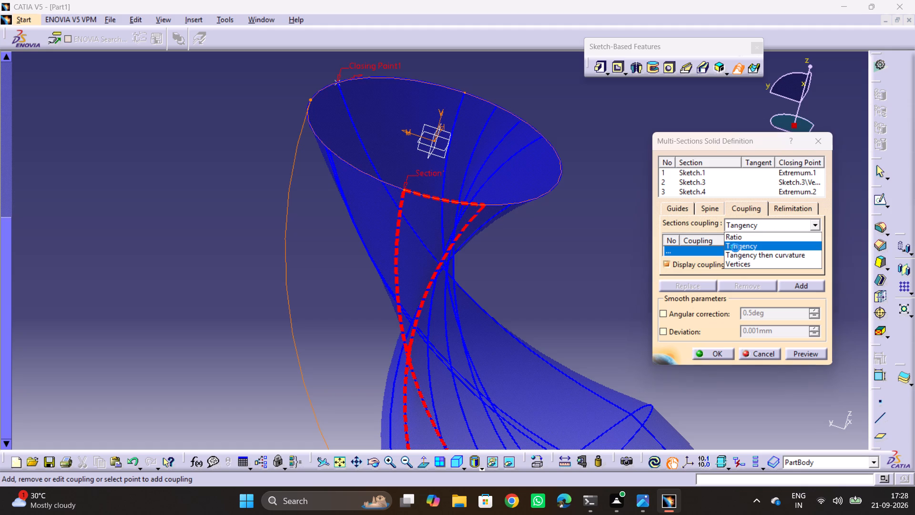
left_click(796, 352)
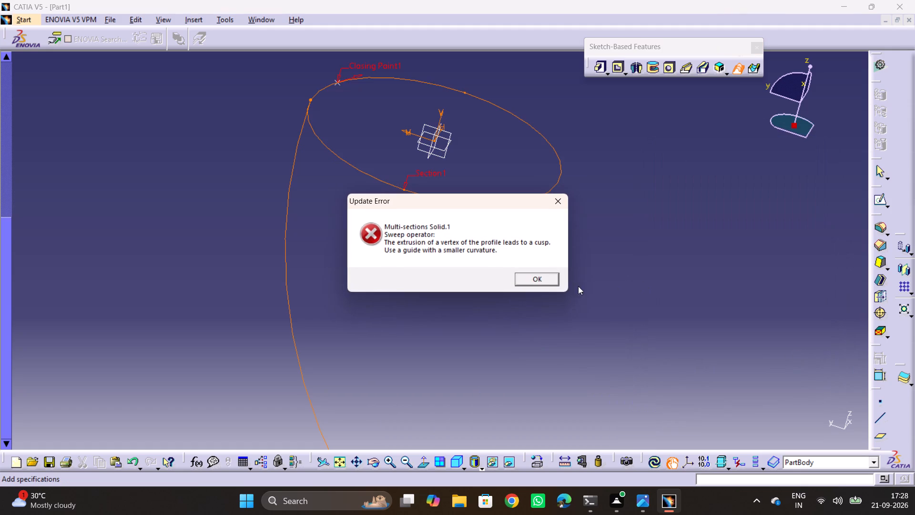
left_click(544, 278)
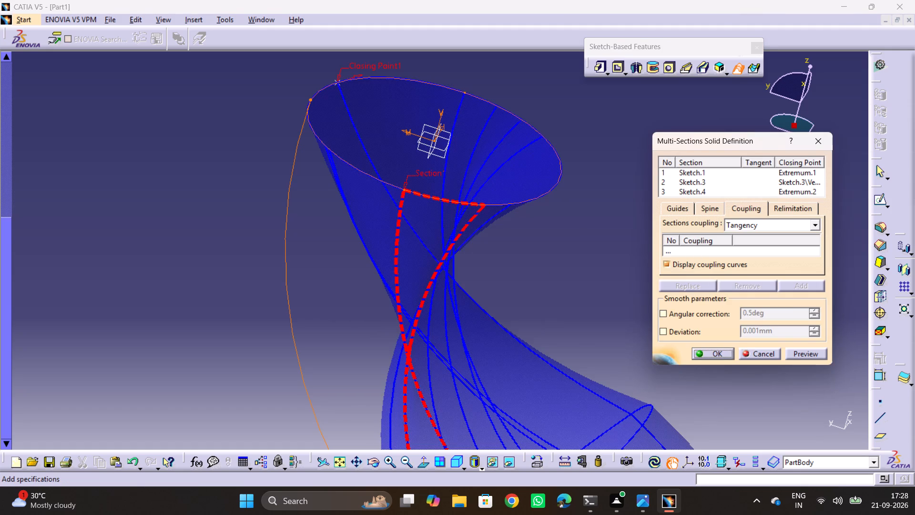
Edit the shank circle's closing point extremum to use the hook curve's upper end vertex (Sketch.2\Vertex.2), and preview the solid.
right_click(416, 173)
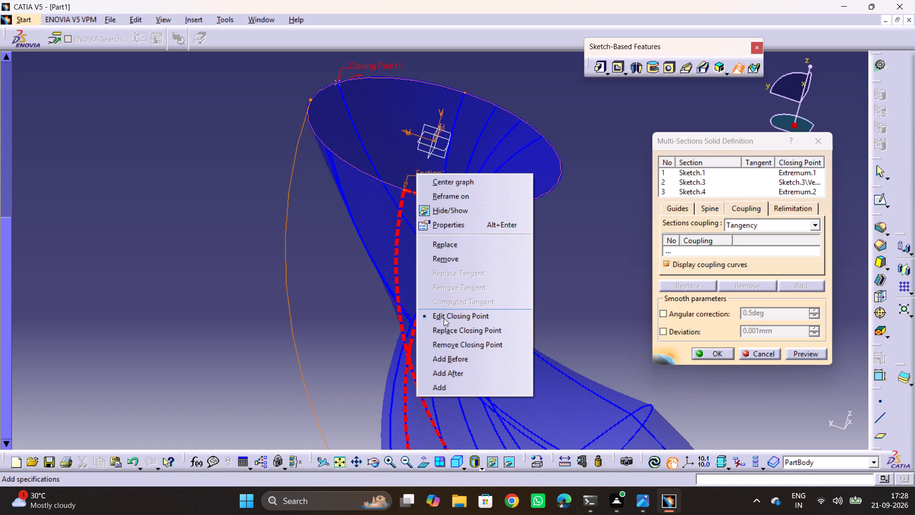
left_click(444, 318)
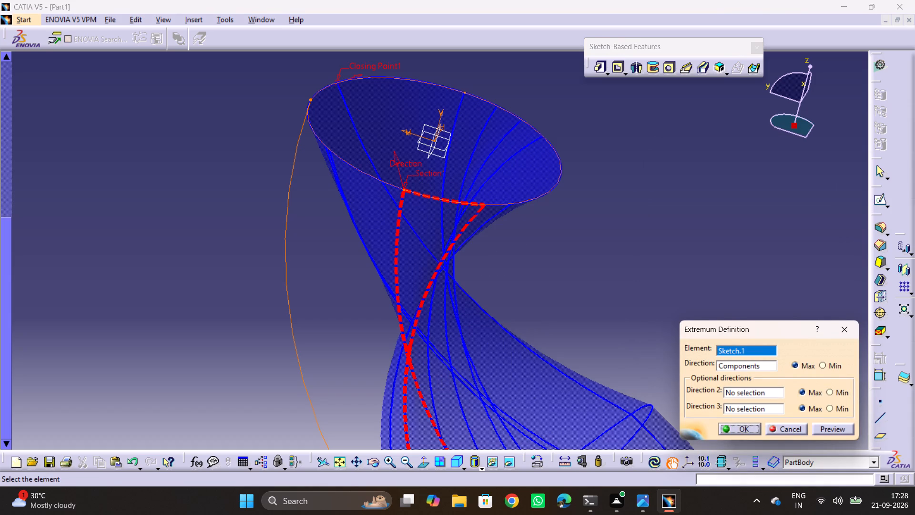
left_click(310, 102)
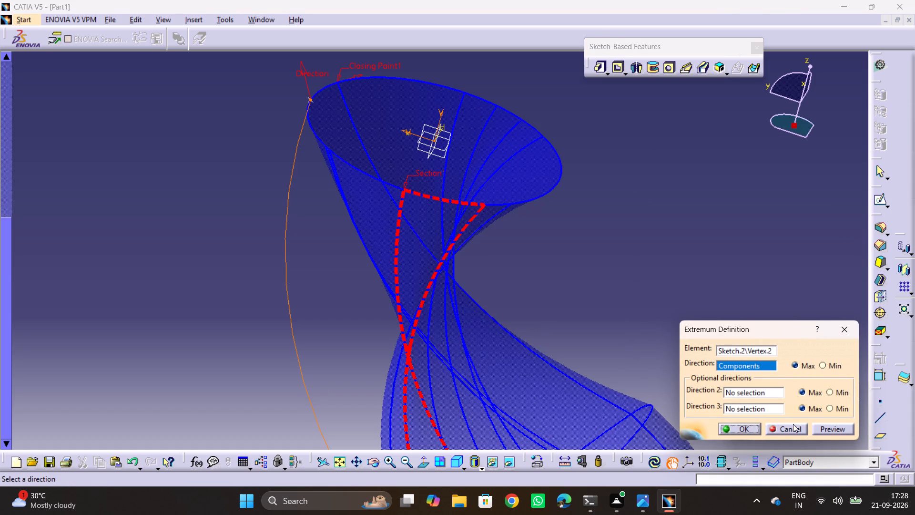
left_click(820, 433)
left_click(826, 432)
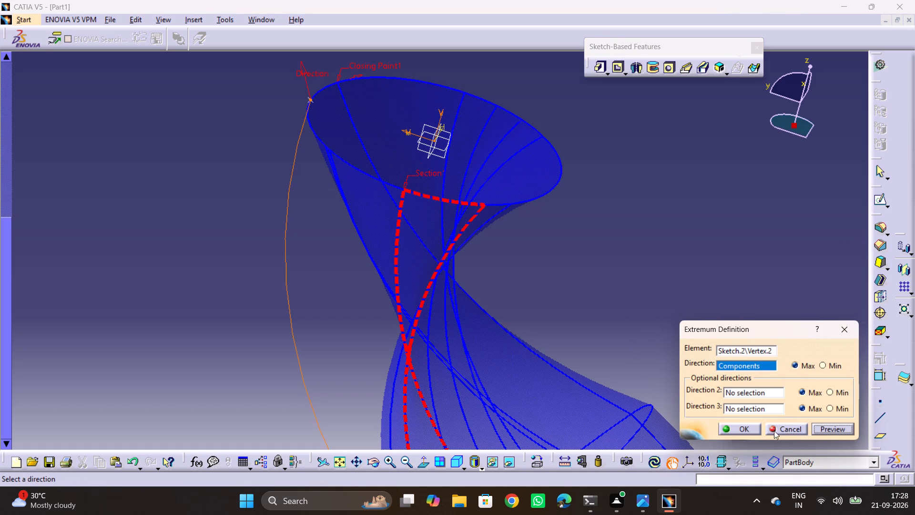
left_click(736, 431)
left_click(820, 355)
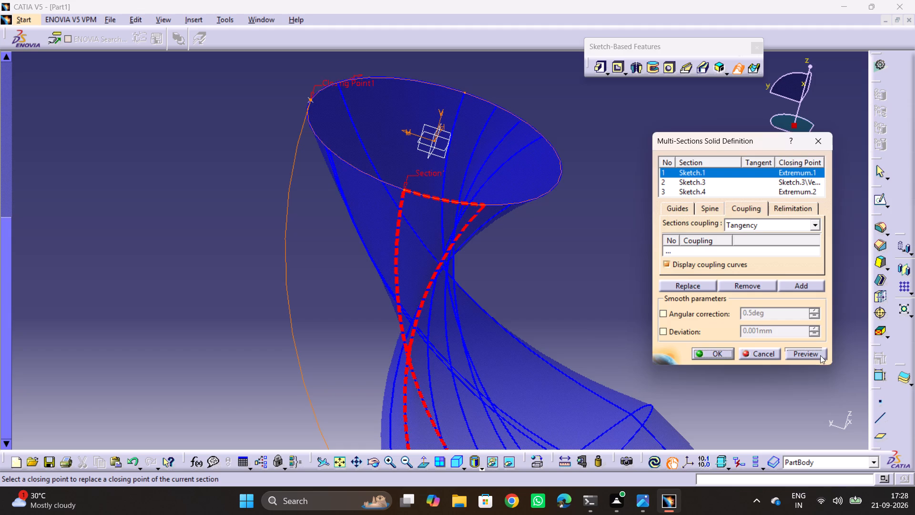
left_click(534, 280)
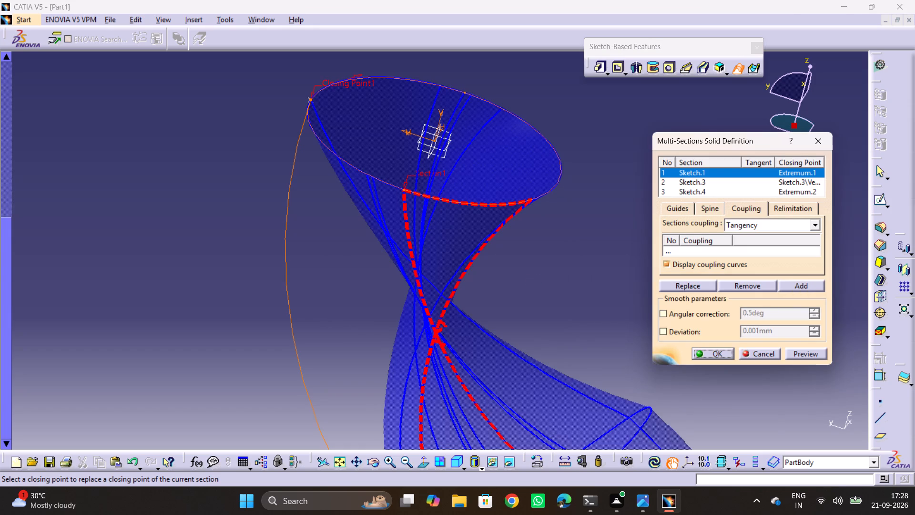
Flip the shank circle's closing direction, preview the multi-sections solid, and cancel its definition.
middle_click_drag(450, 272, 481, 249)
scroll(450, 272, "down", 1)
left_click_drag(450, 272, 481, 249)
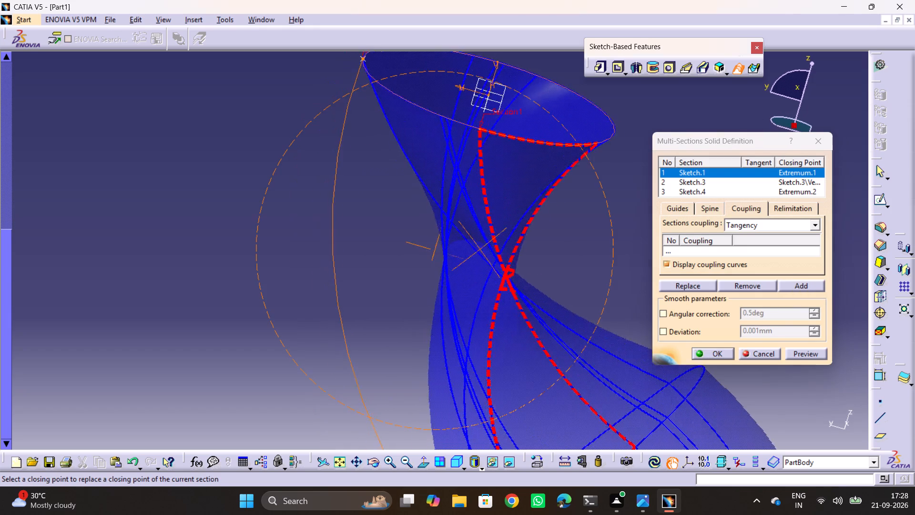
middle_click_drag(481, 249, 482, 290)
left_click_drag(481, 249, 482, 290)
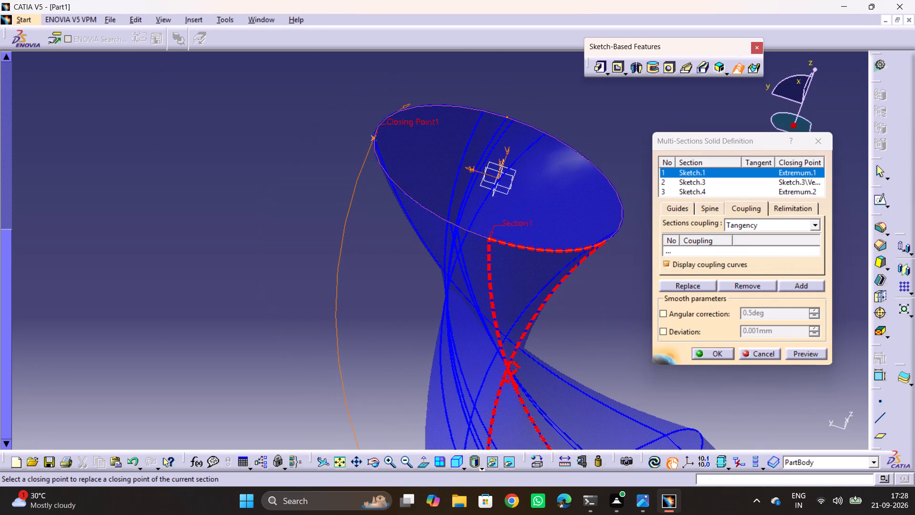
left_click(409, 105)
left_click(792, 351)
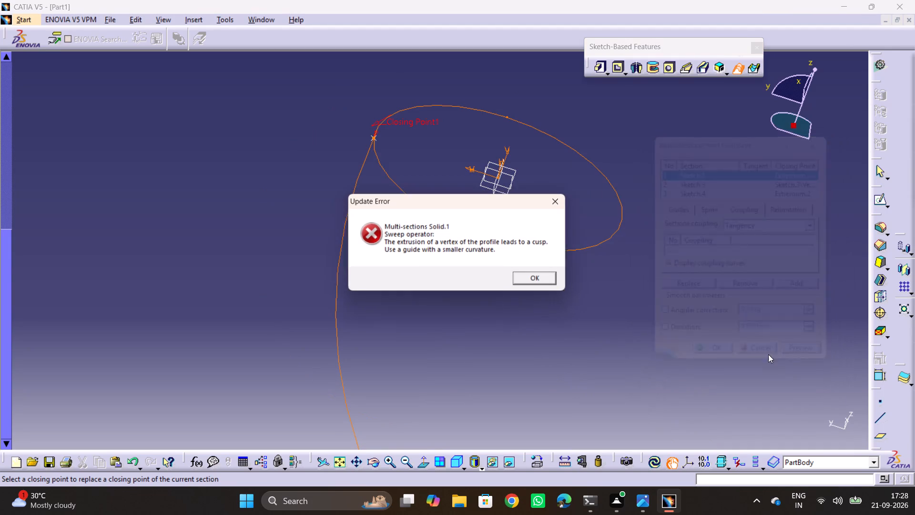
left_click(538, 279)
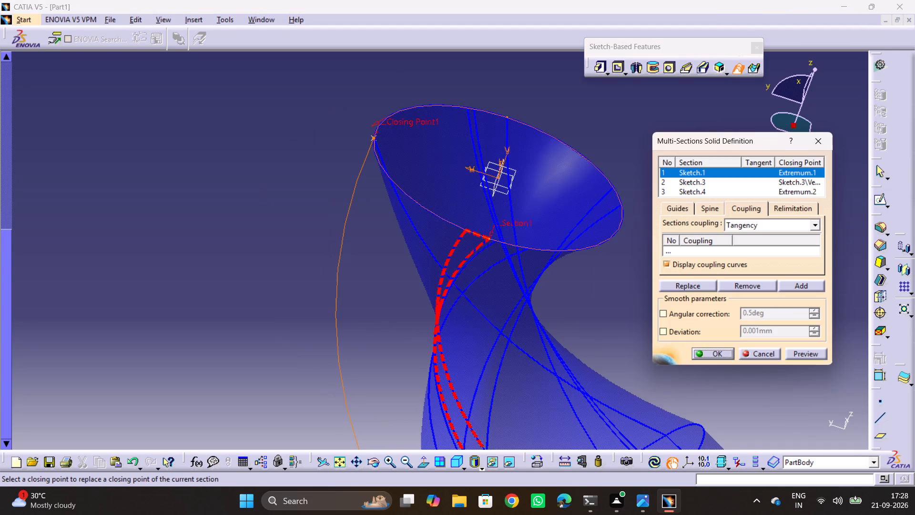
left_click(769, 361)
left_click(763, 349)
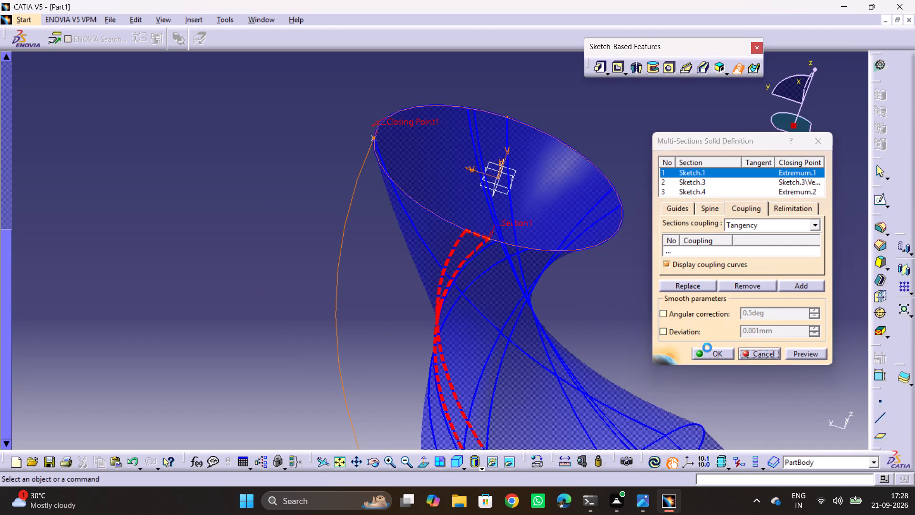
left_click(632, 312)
Start a new multi-sections solid through the shank circle, the bend's teardrop profile and the tip circle, and preview it.
middle_click_drag(622, 279, 651, 395)
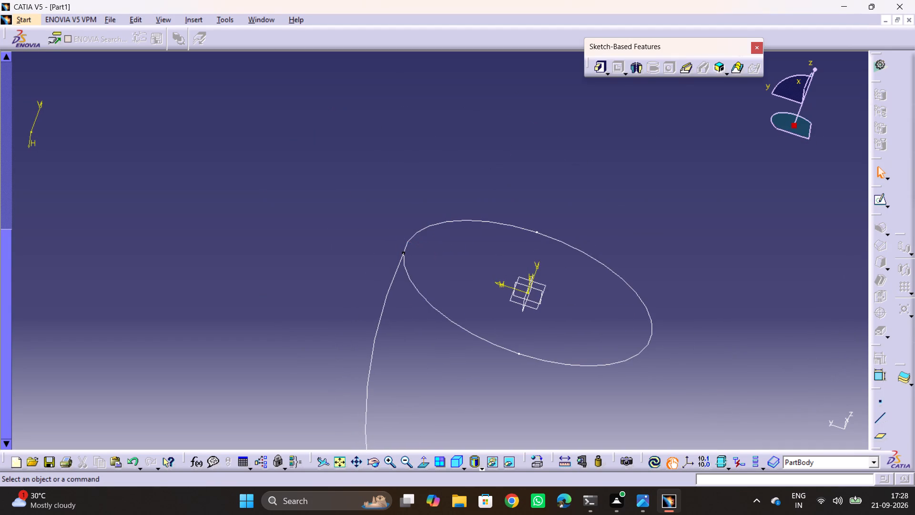
middle_click_drag(567, 194, 535, 150)
middle_click_drag(637, 245, 658, 326)
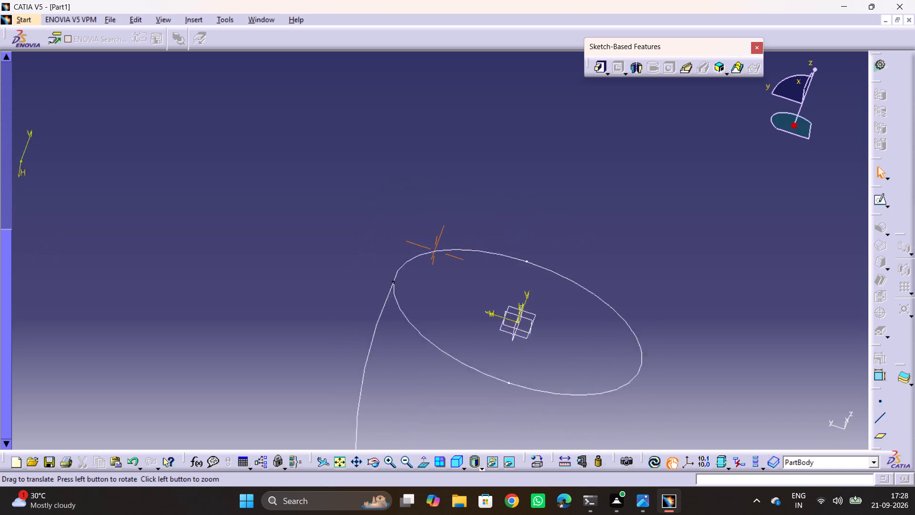
middle_click_drag(658, 326, 600, 206)
scroll(616, 208, "down", 4)
scroll(576, 350, "up", 5)
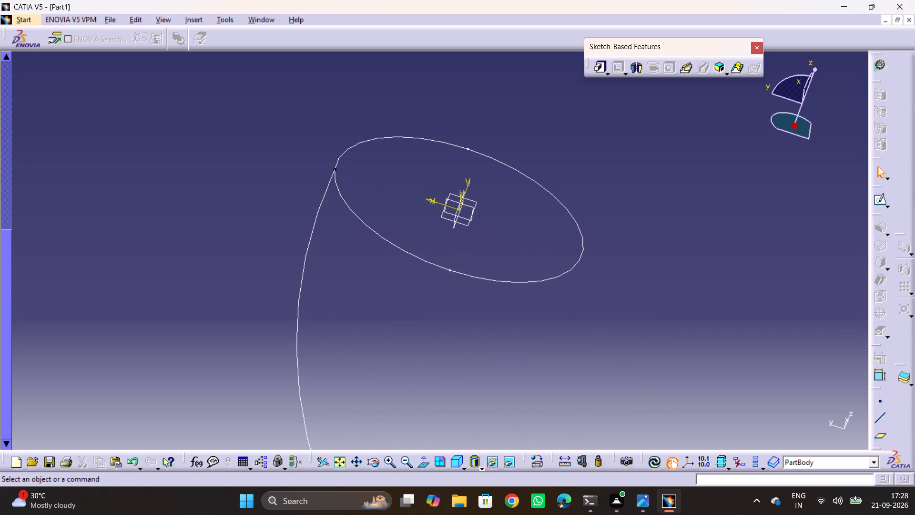
middle_click_drag(361, 246, 403, 383, "ctrl")
middle_click_drag(535, 352, 126, 223)
left_click_drag(535, 352, 122, 216)
middle_click_drag(402, 255, 462, 144, "ctrl")
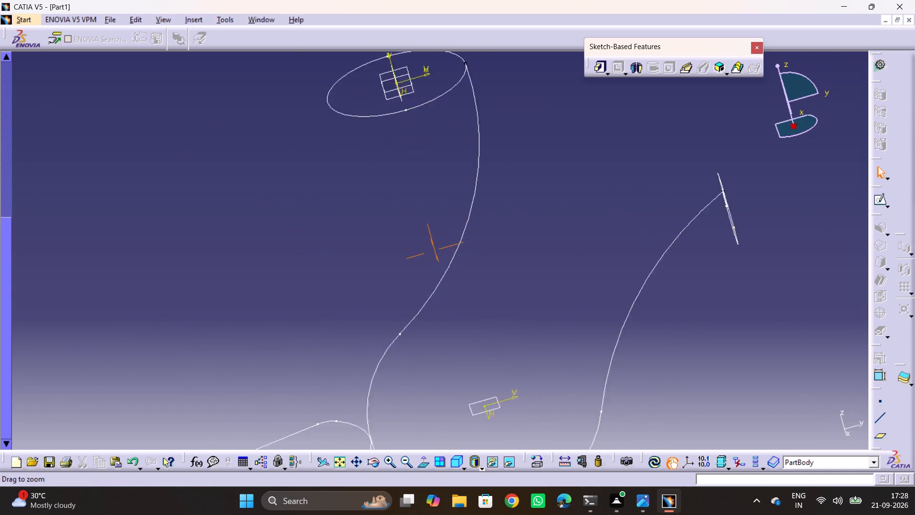
middle_click_drag(462, 144, 482, 134, "ctrl")
middle_click_drag(522, 181, 523, 253, "ctrl")
middle_click_drag(519, 269, 500, 259)
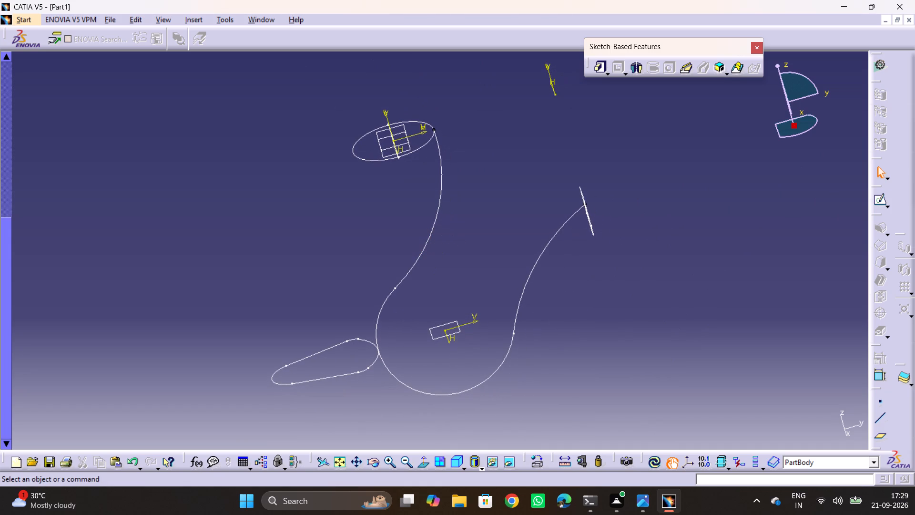
left_click(738, 70)
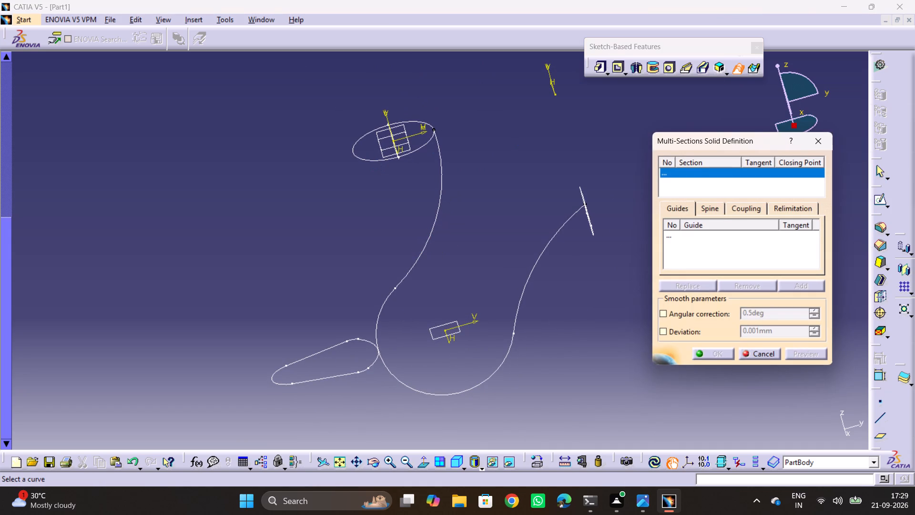
left_click(366, 157)
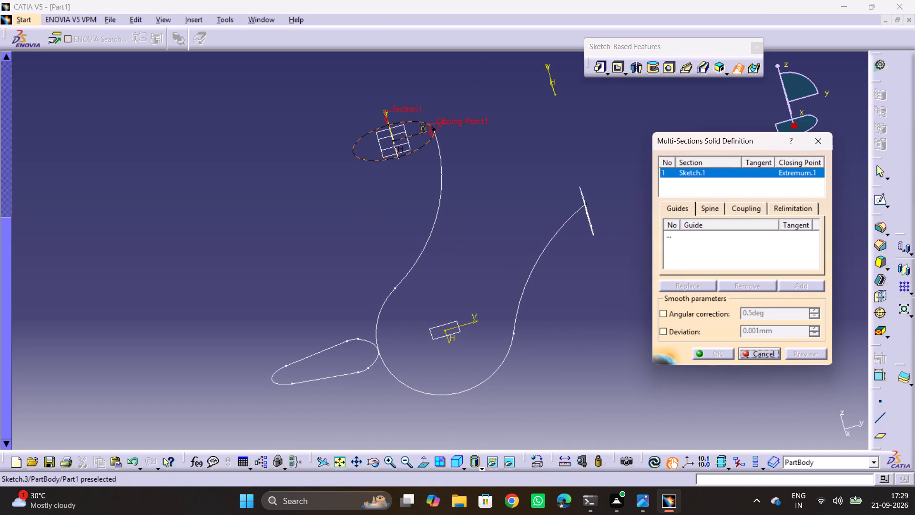
left_click(315, 354)
left_click(594, 228)
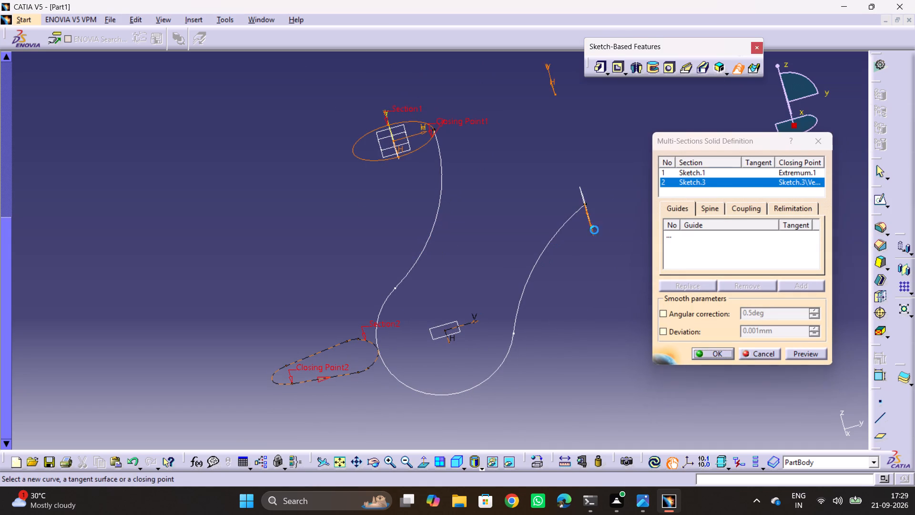
left_click(802, 353)
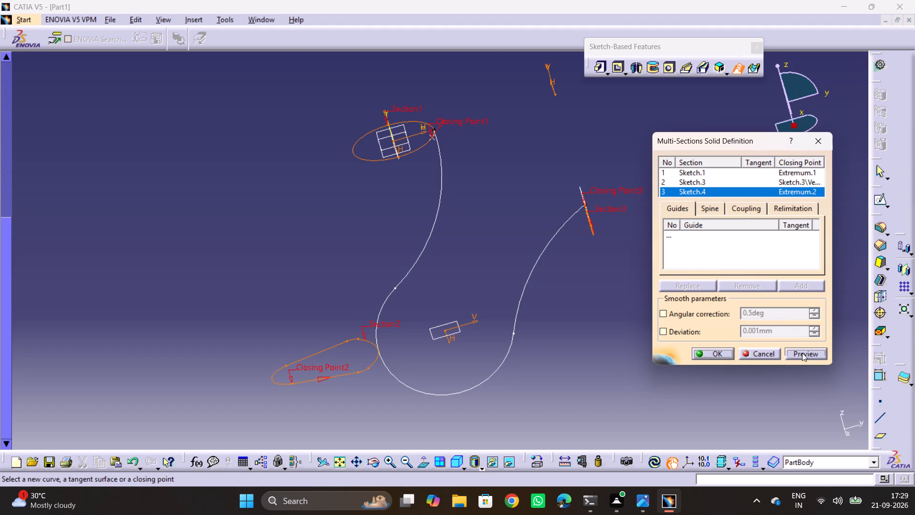
left_click(528, 276)
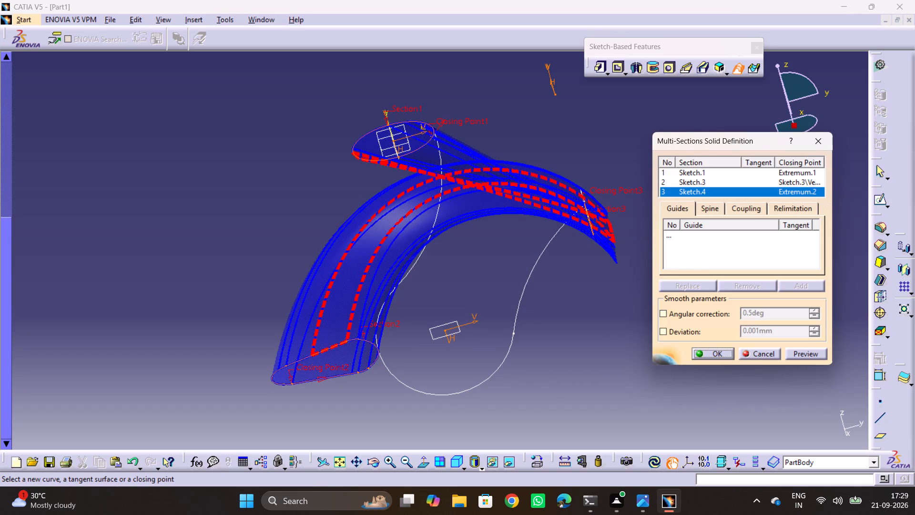
Set the hook curve Sketch.2 as the spine and preview the multi-sections solid.
left_click(708, 212)
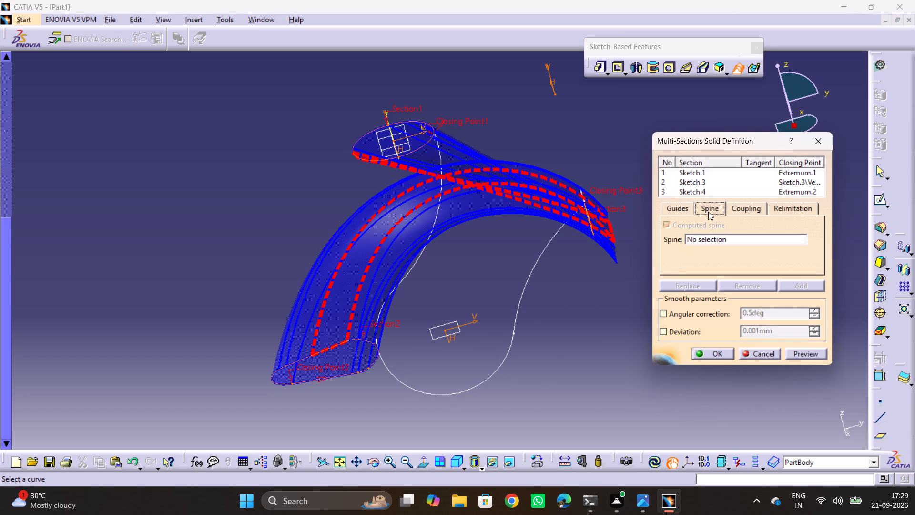
left_click(502, 359)
left_click(806, 351)
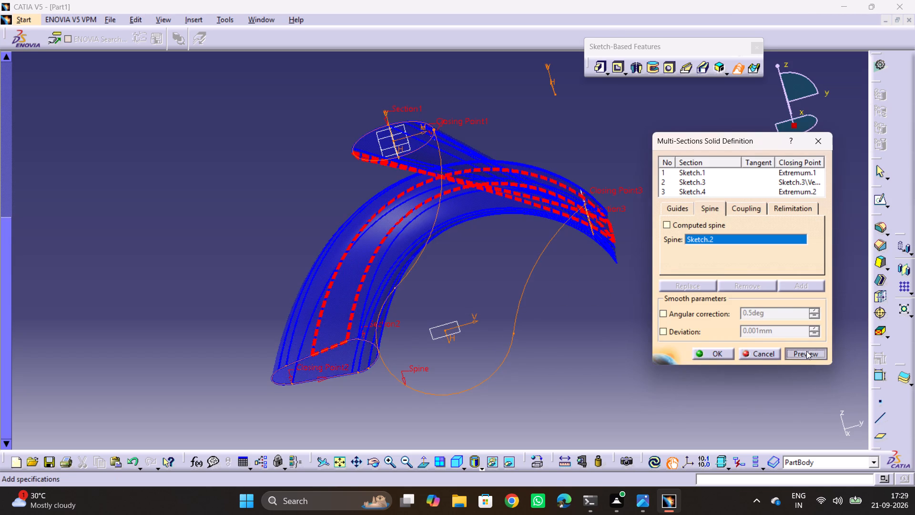
left_click(538, 281)
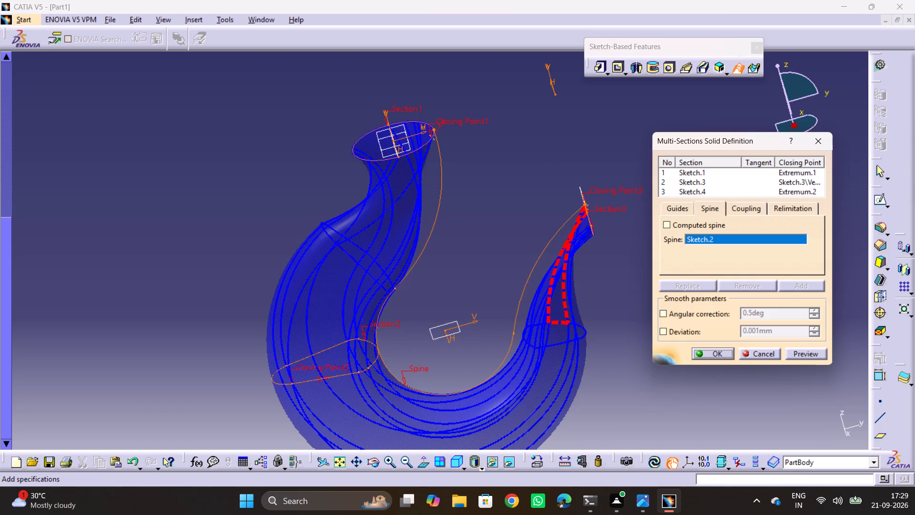
Examine the previewed solid's curves, section ends and closing points around the shank circle and the tip.
middle_click_drag(409, 190, 410, 155, "ctrl")
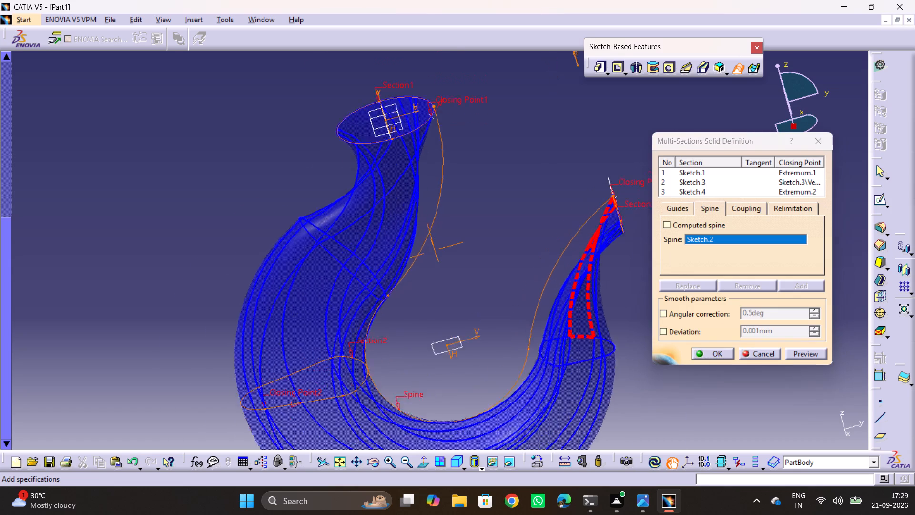
middle_click_drag(410, 155, 460, 88, "ctrl")
middle_click_drag(406, 142, 467, 375)
middle_click_drag(374, 286, 555, 268)
left_click_drag(374, 286, 555, 268)
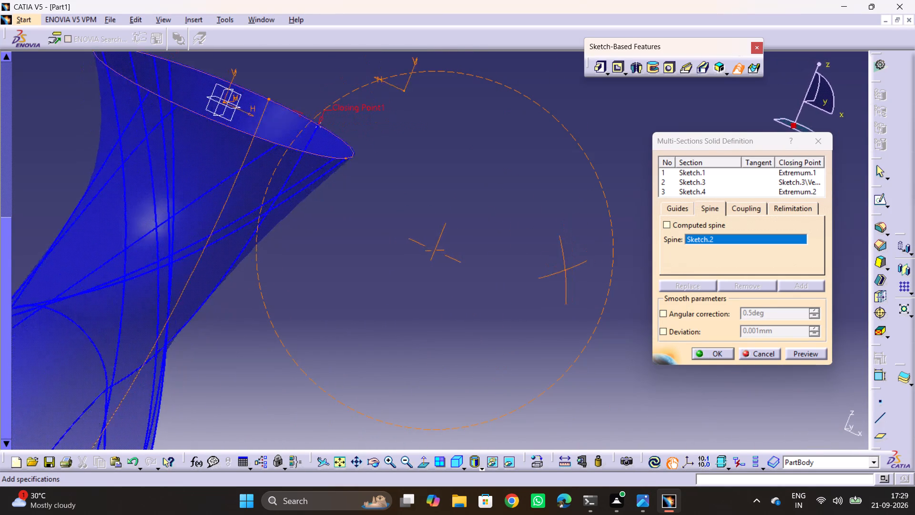
left_click_drag(555, 268, 419, 281)
middle_click_drag(555, 268, 419, 281)
middle_click_drag(406, 199, 398, 107, "ctrl")
middle_click_drag(404, 119, 522, 472)
middle_click_drag(440, 288, 481, 356, "ctrl")
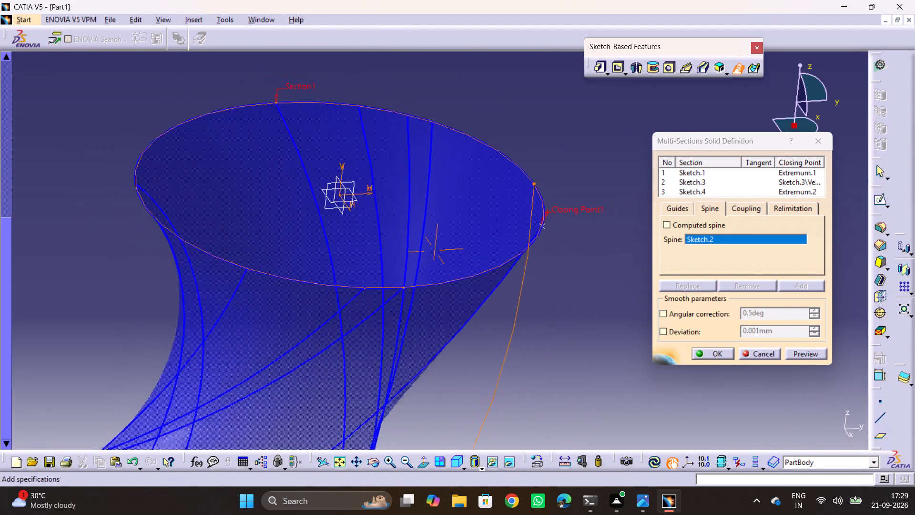
middle_click_drag(481, 356, 492, 396, "ctrl")
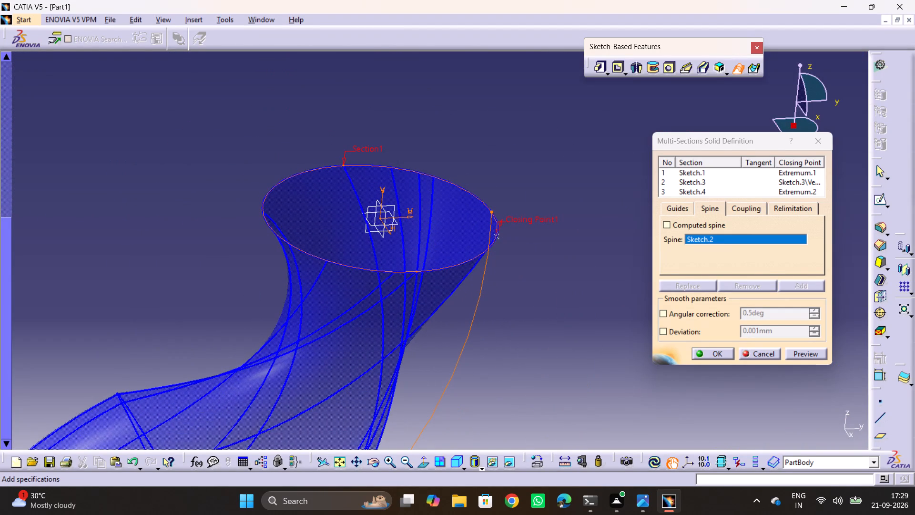
middle_click_drag(416, 273, 427, 216, "ctrl")
middle_click_drag(425, 216, 476, 277)
middle_click_drag(527, 337, 444, 248)
left_click_drag(495, 301, 444, 248)
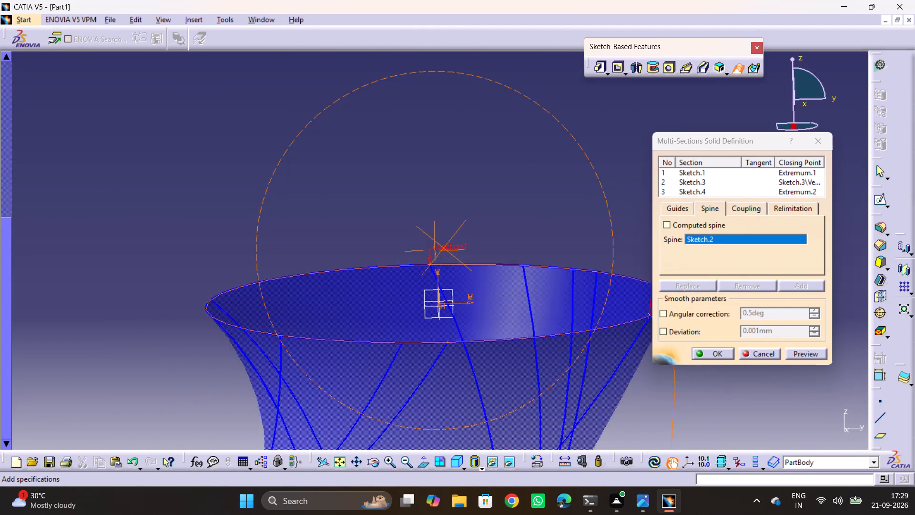
middle_click_drag(444, 248, 563, 288)
left_click_drag(444, 248, 563, 288)
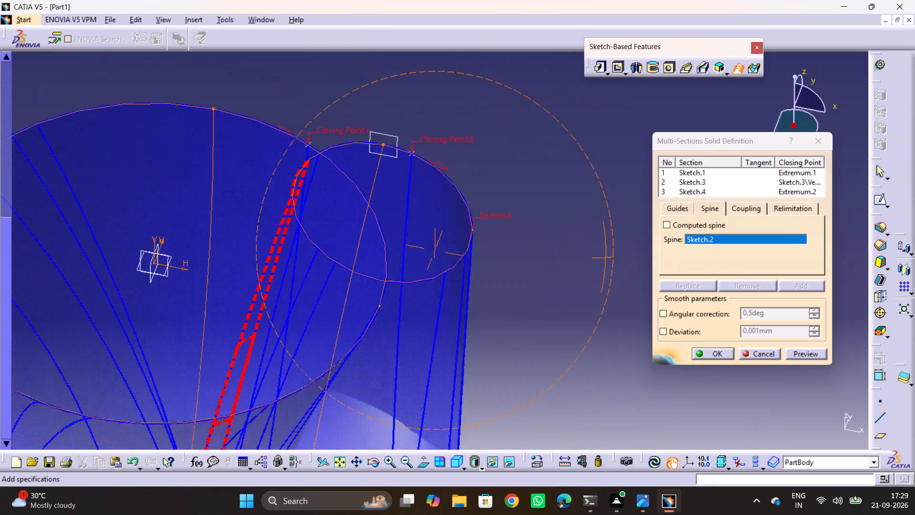
left_click_drag(563, 288, 379, 344)
middle_click_drag(563, 288, 380, 344)
middle_click_drag(479, 240, 490, 347, "ctrl")
middle_click_drag(551, 312, 418, 284)
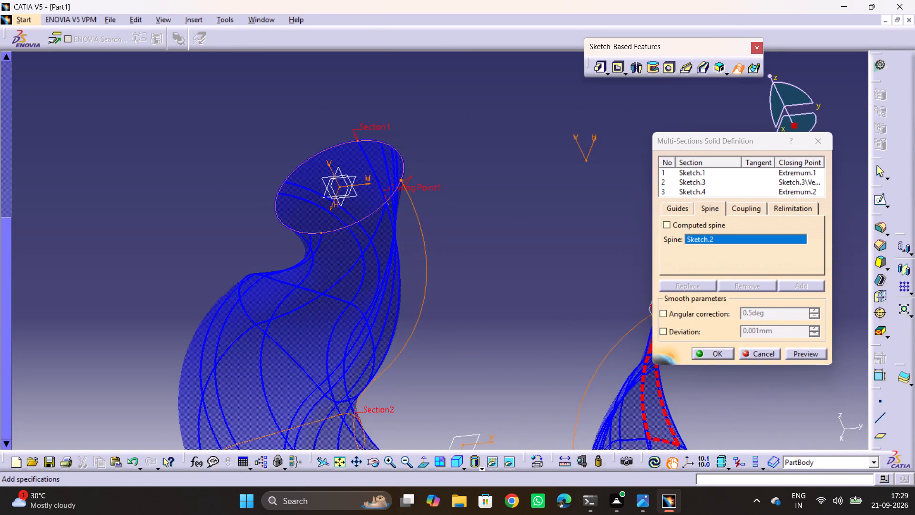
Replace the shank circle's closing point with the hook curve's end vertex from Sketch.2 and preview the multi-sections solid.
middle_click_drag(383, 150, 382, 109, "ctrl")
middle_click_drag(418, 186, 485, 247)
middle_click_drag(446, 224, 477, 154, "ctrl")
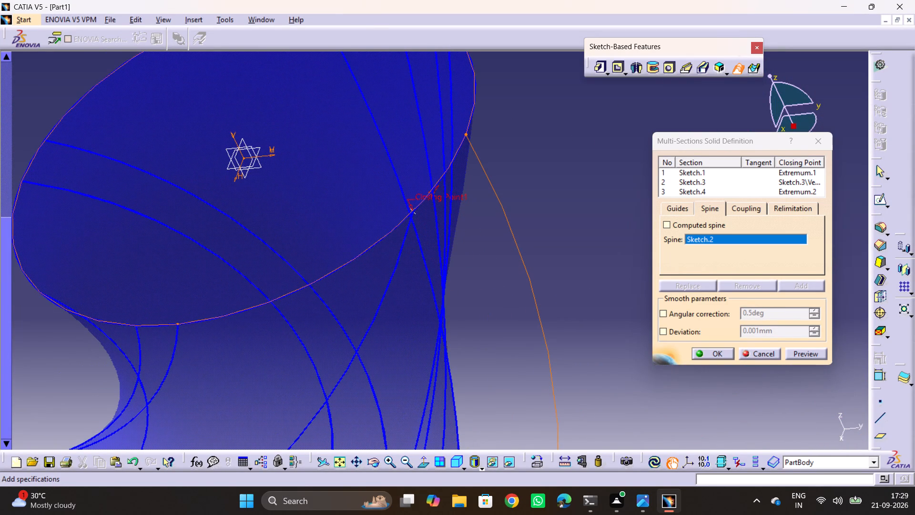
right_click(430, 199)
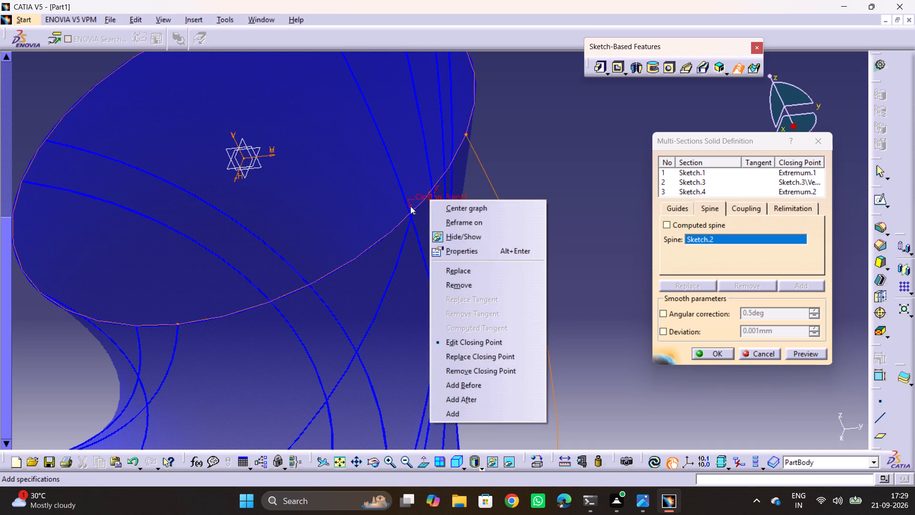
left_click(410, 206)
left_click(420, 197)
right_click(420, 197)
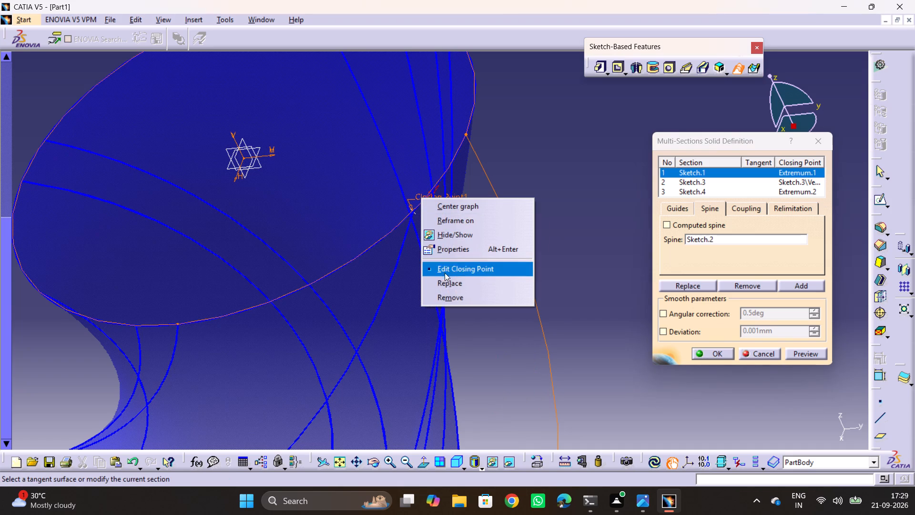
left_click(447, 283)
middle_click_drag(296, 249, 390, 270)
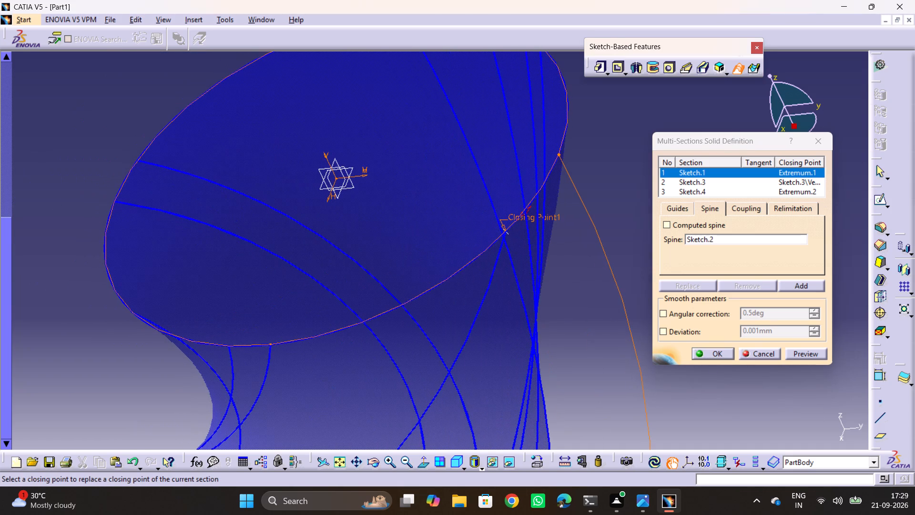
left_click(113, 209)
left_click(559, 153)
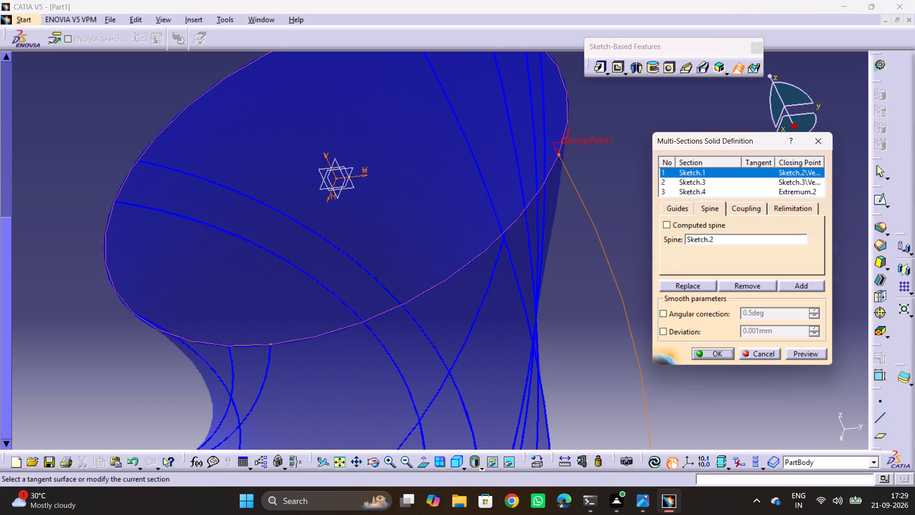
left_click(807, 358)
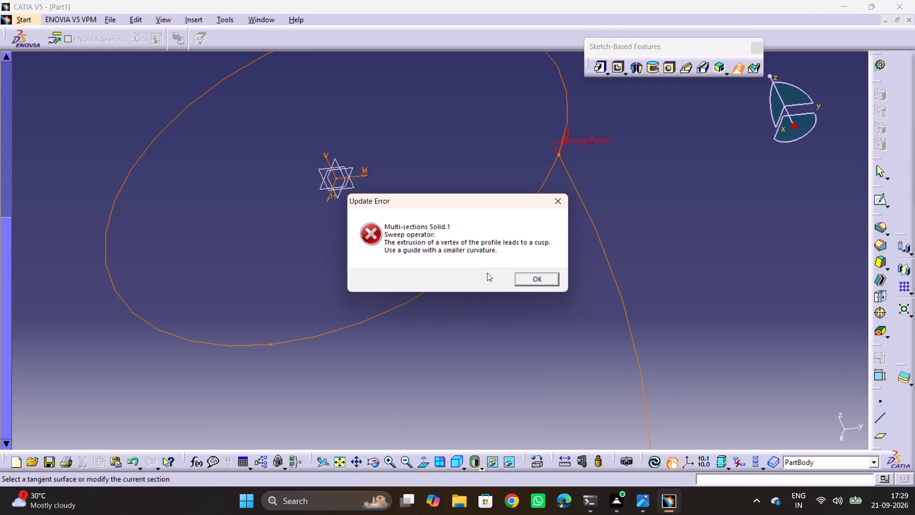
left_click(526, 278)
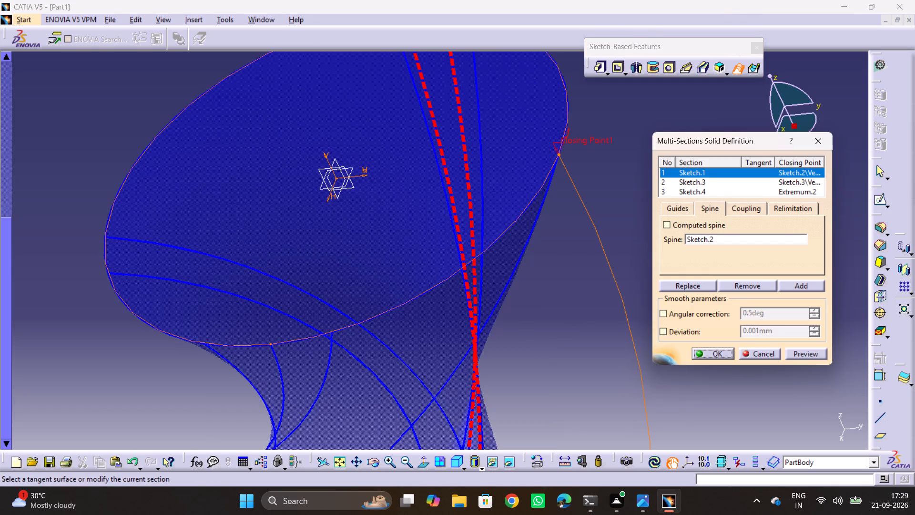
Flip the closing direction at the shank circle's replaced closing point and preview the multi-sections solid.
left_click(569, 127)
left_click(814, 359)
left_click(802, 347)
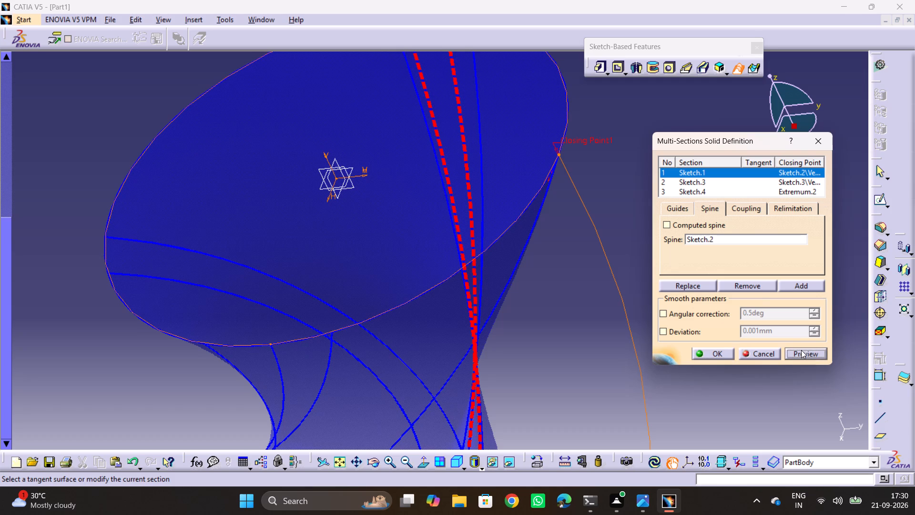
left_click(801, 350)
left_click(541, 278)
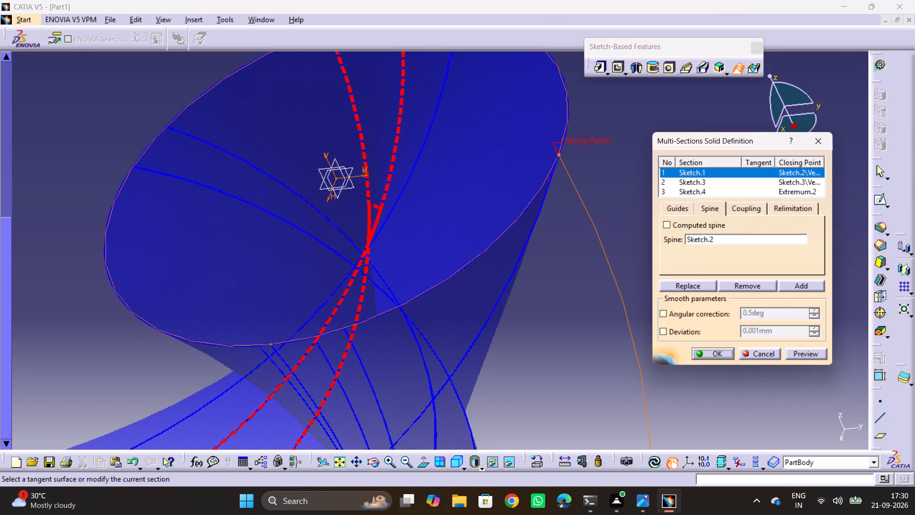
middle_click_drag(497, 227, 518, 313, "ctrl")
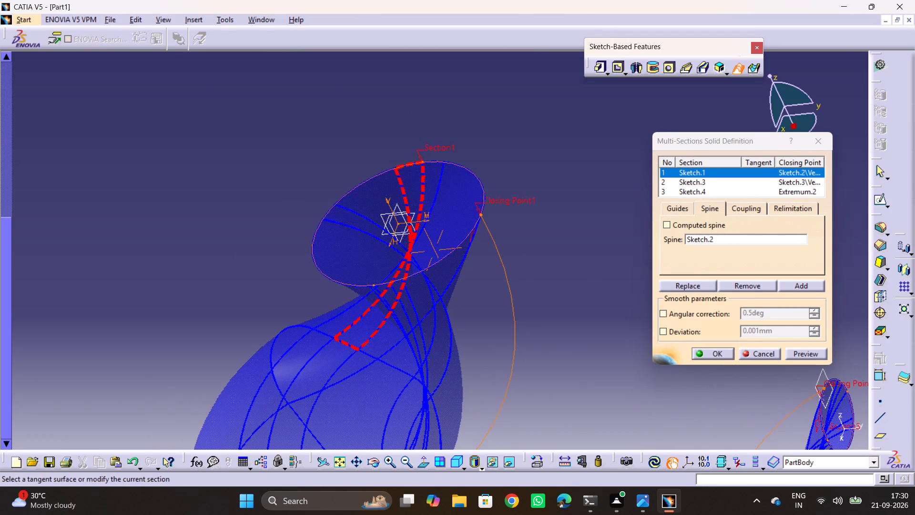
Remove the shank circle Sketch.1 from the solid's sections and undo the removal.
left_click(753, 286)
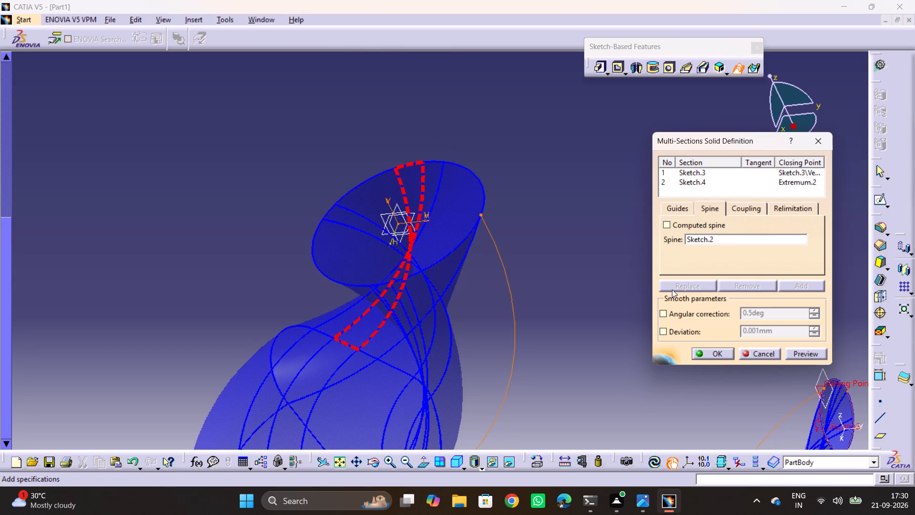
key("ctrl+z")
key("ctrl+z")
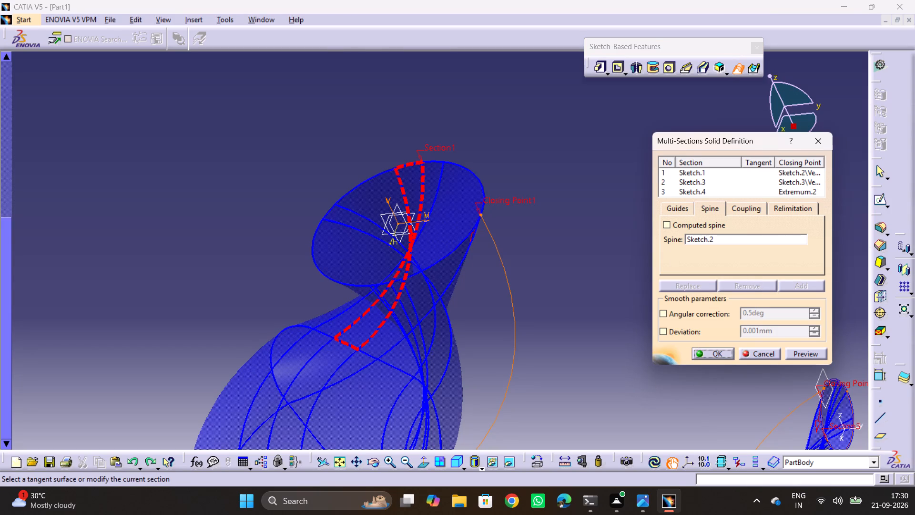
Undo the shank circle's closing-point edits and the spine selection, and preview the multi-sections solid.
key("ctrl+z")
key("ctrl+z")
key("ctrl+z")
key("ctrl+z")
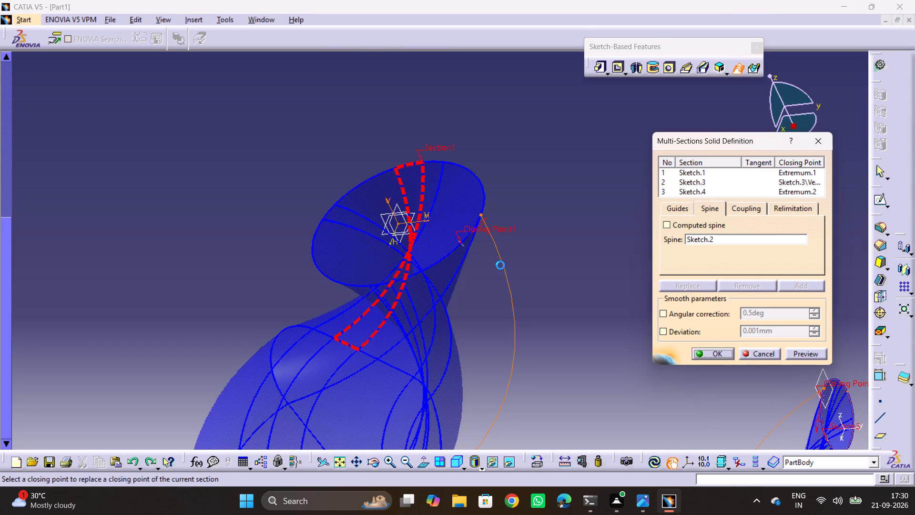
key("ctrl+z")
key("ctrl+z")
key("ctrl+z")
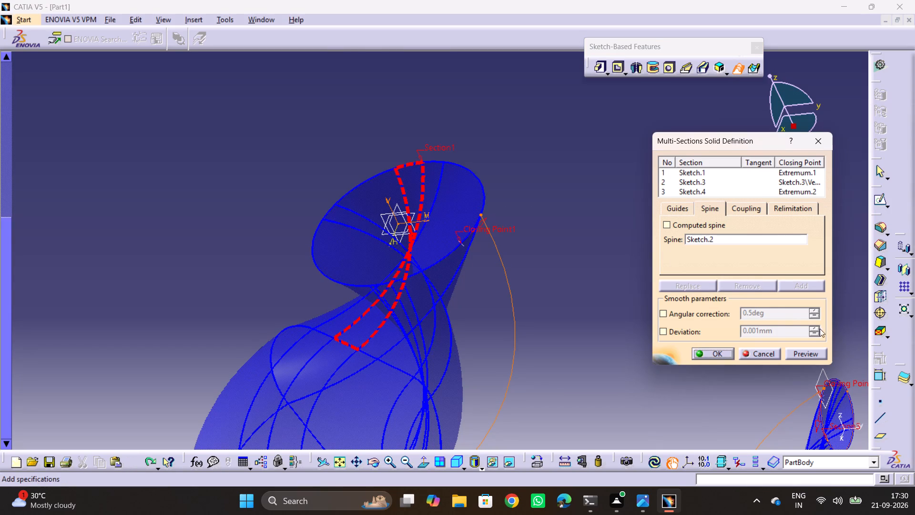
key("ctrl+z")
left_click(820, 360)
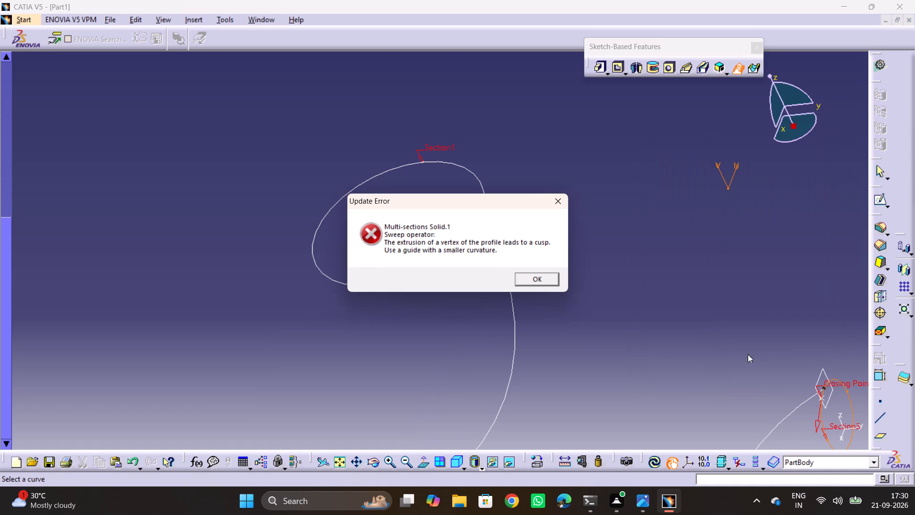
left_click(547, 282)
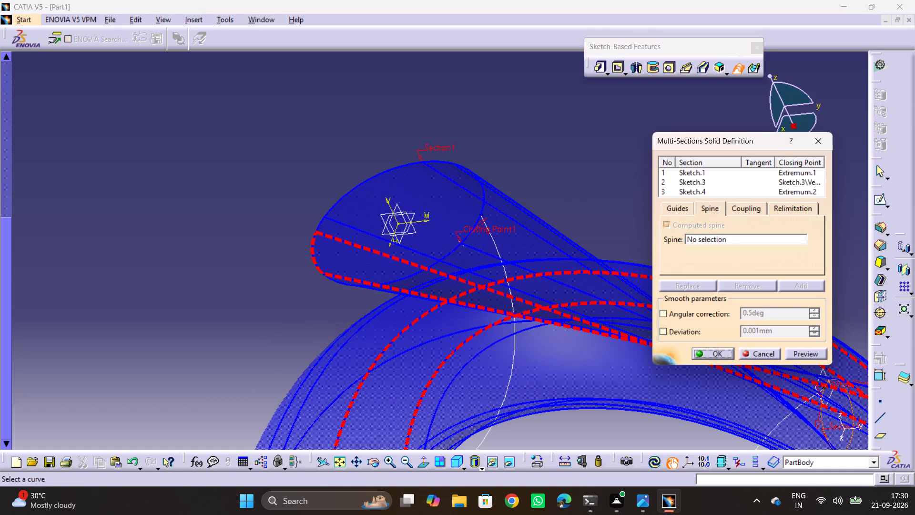
Set the hook curve Sketch.2 as the spine again and preview the multi-sections solid.
left_click(709, 211)
middle_click_drag(573, 359, 544, 257)
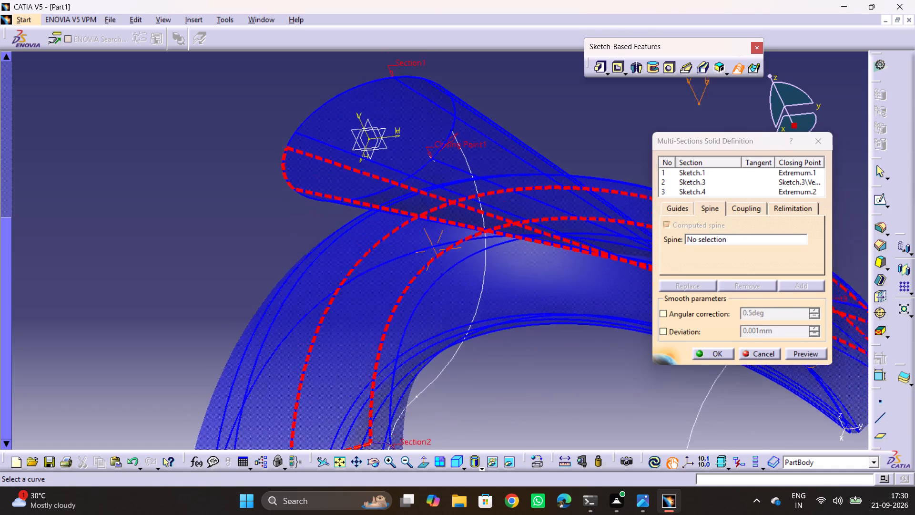
middle_click_drag(544, 257, 540, 247)
left_click(438, 347)
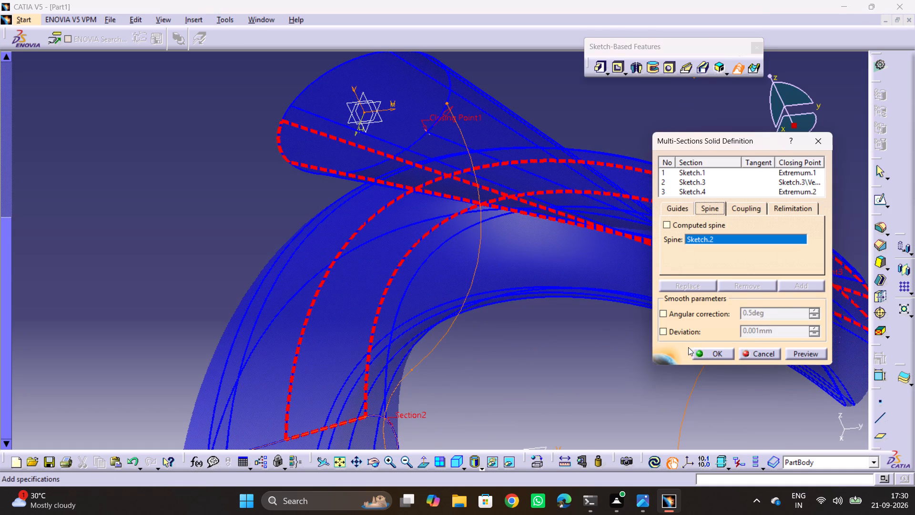
left_click(808, 353)
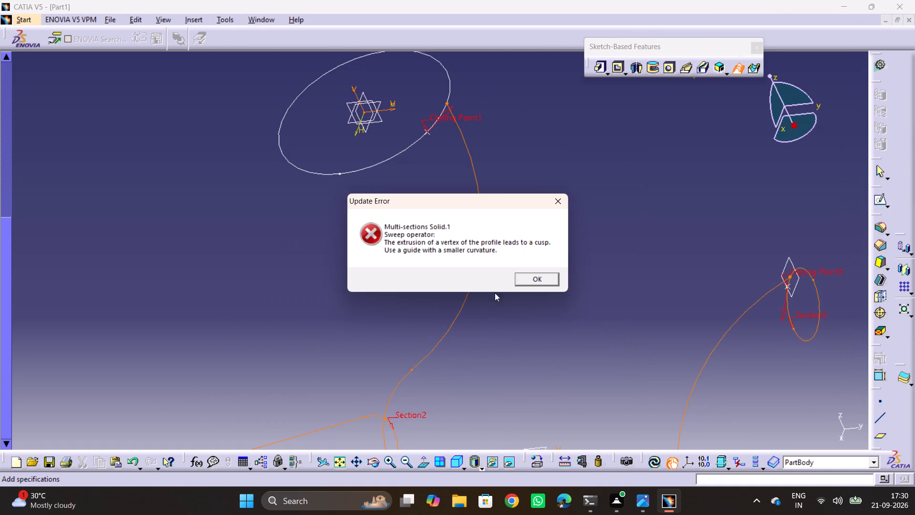
left_click(539, 276)
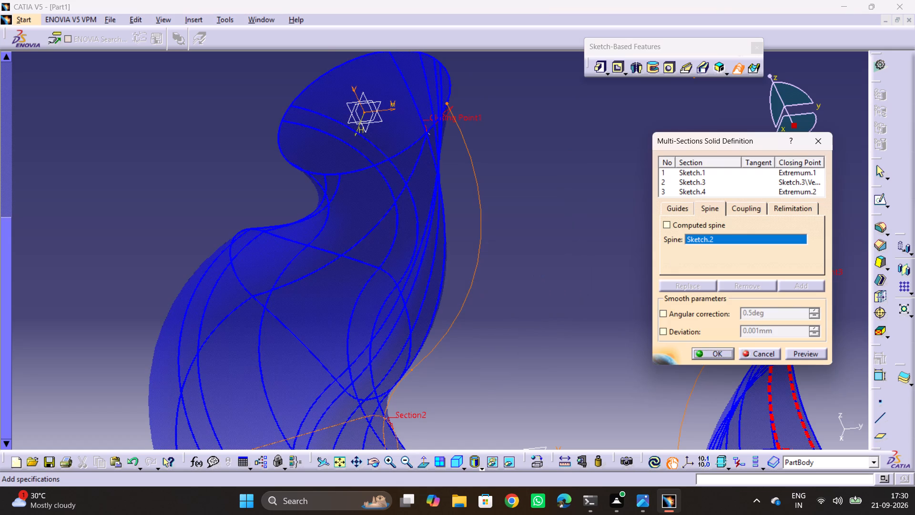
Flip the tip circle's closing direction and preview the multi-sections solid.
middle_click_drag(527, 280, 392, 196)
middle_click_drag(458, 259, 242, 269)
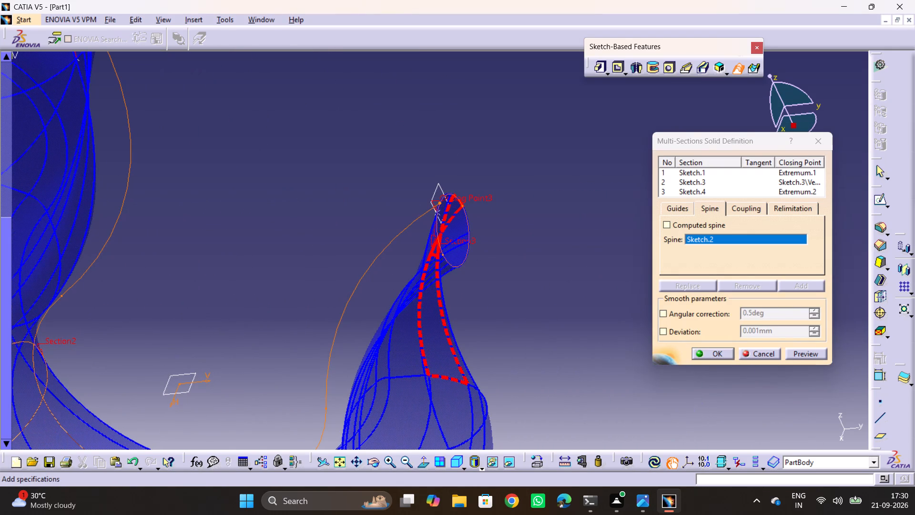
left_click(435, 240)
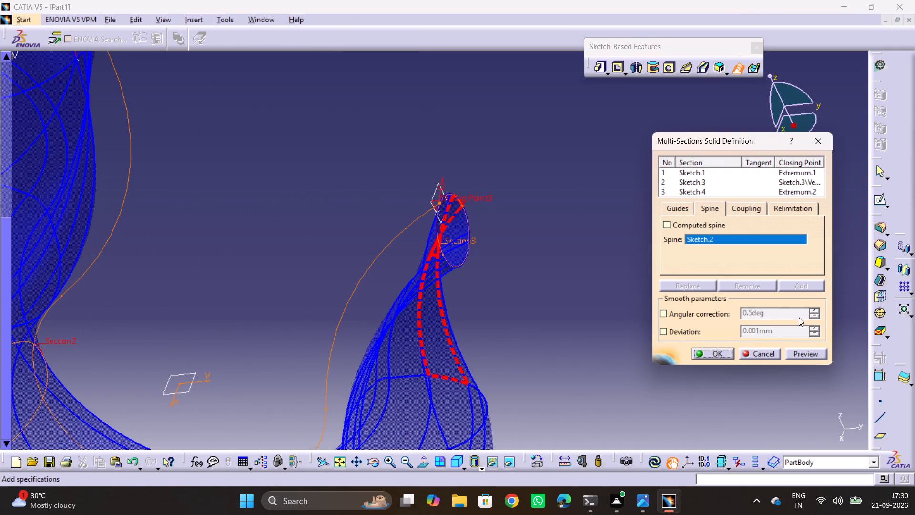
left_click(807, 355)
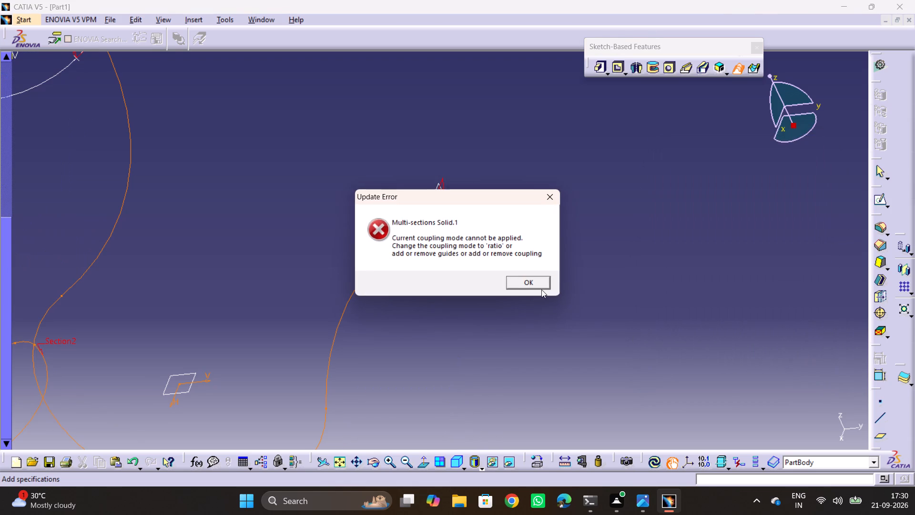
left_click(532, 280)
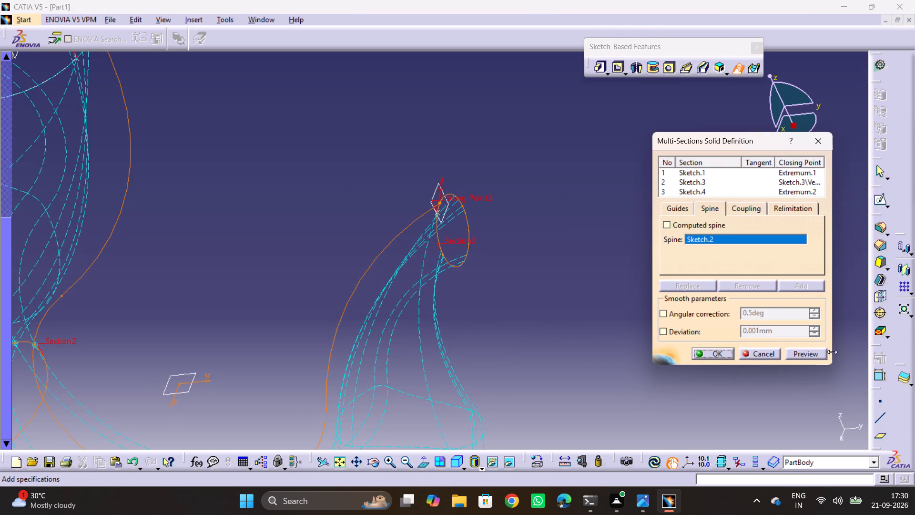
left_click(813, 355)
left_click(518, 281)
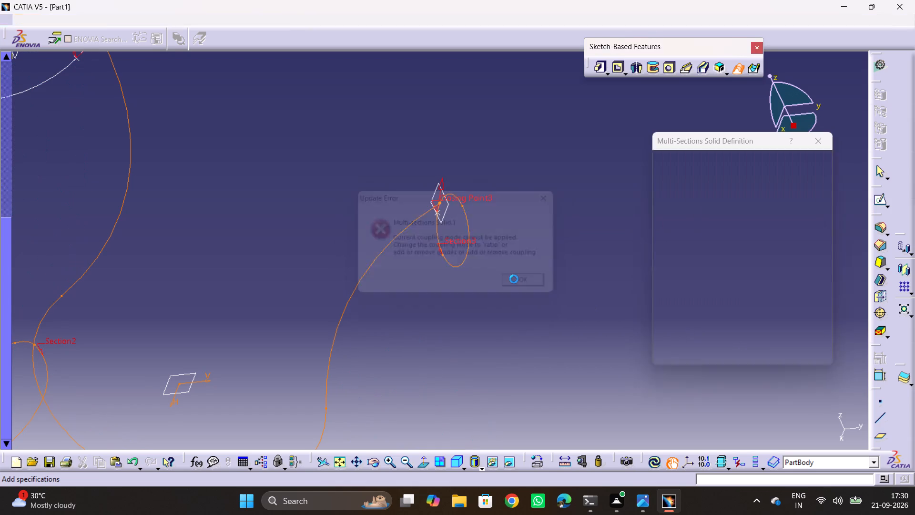
Flip the shank circle's closing direction and preview the multi-sections solid.
middle_click_drag(490, 239, 511, 161, "ctrl")
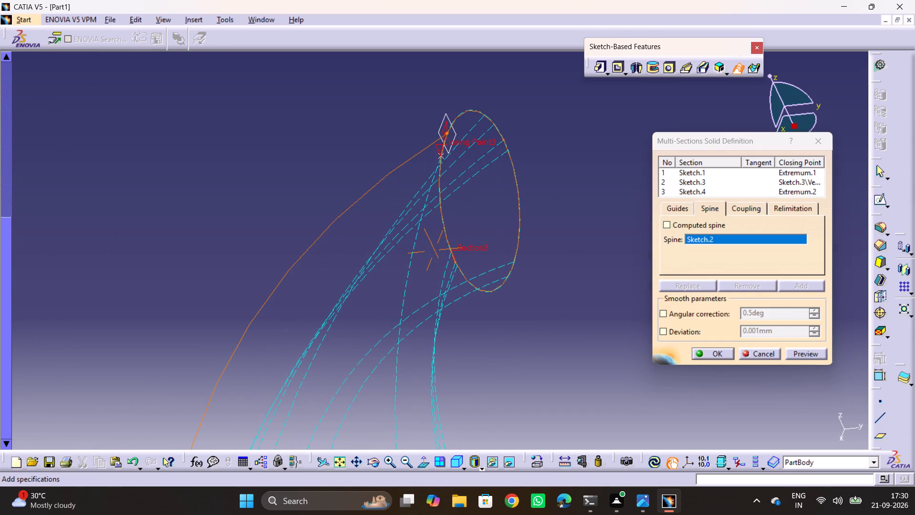
middle_click_drag(312, 149, 353, 246, "ctrl")
middle_click_drag(243, 207, 296, 234)
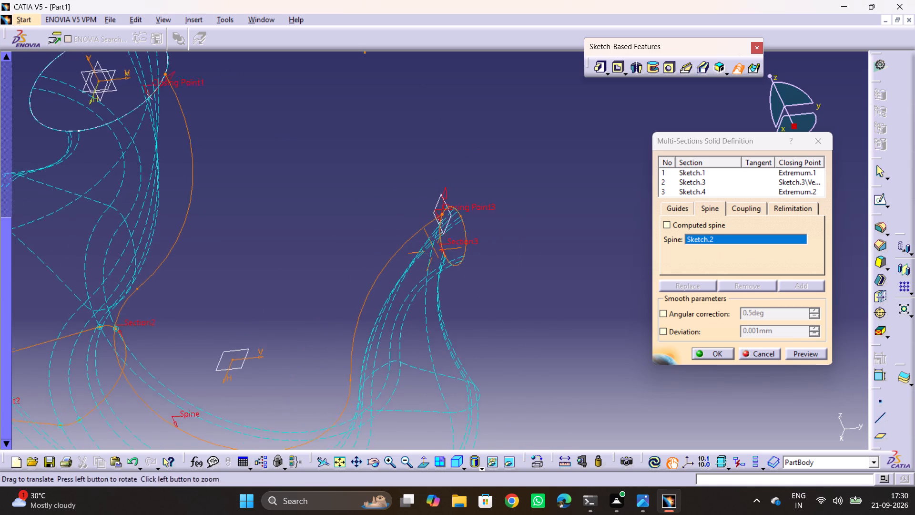
middle_click_drag(296, 234, 337, 262)
left_click(261, 129)
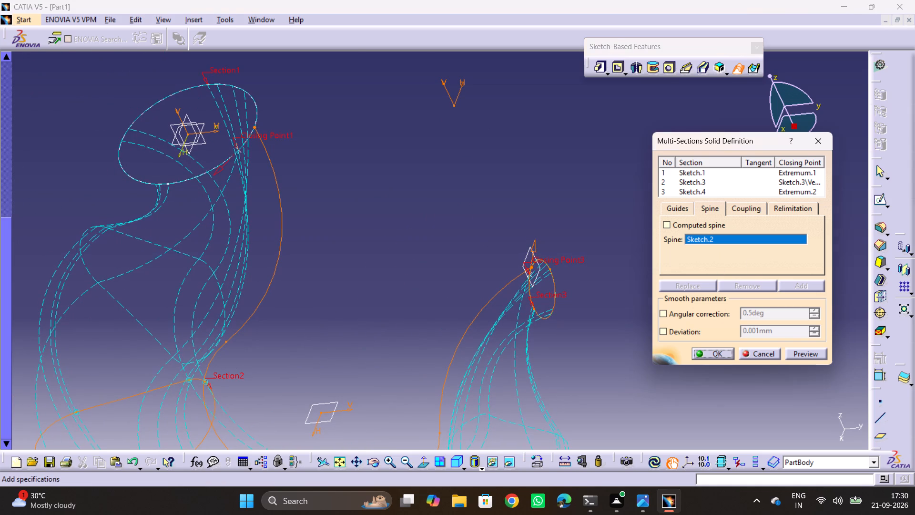
left_click(799, 360)
left_click(529, 273)
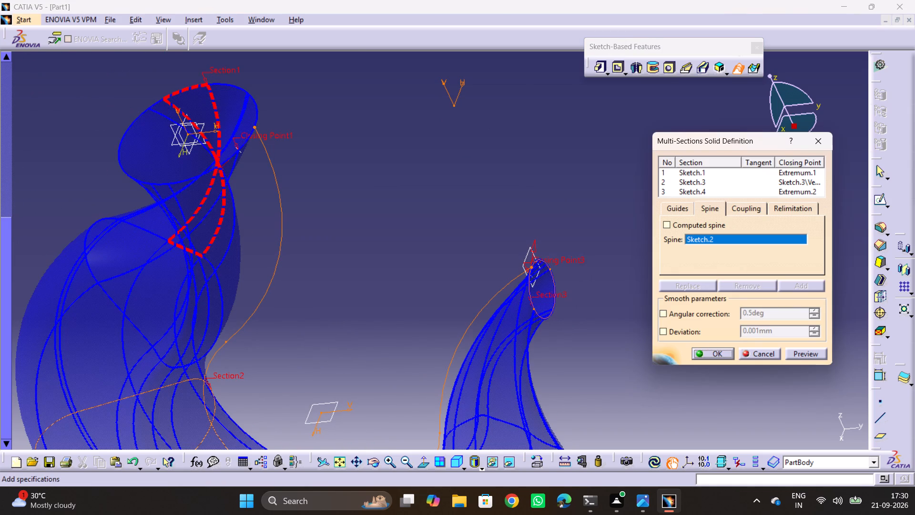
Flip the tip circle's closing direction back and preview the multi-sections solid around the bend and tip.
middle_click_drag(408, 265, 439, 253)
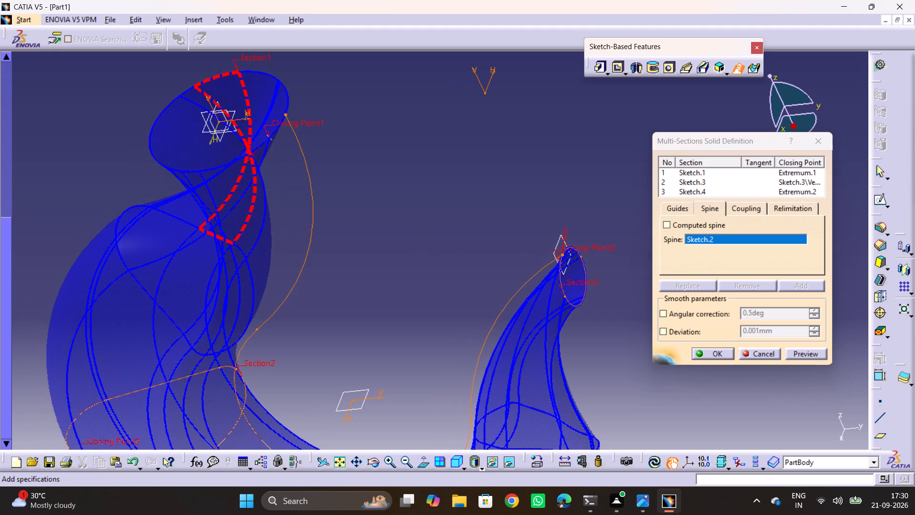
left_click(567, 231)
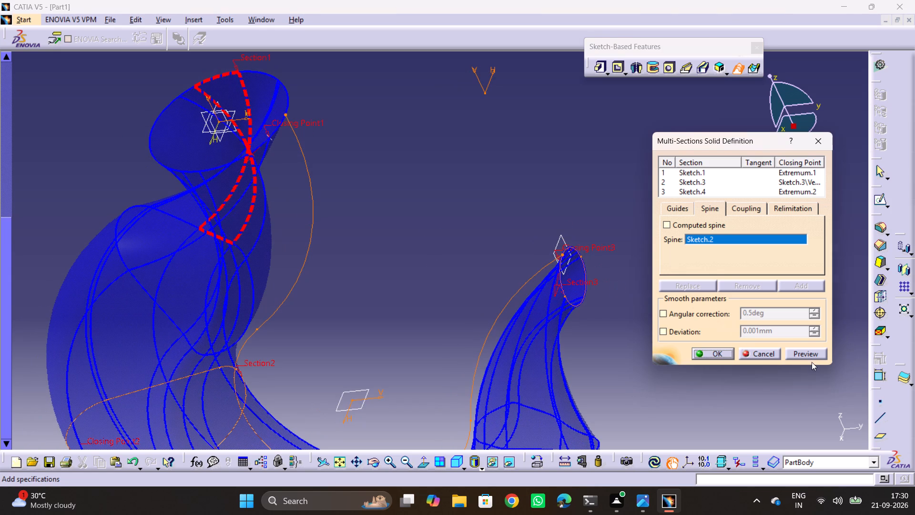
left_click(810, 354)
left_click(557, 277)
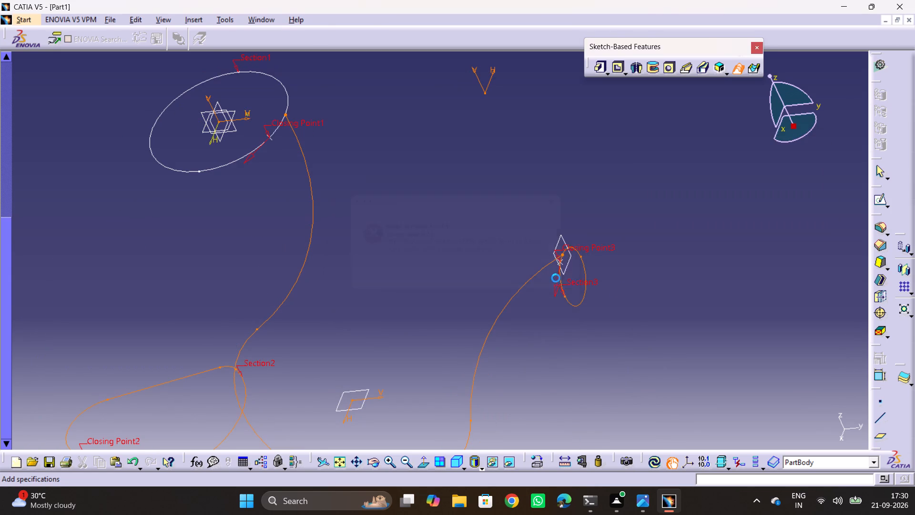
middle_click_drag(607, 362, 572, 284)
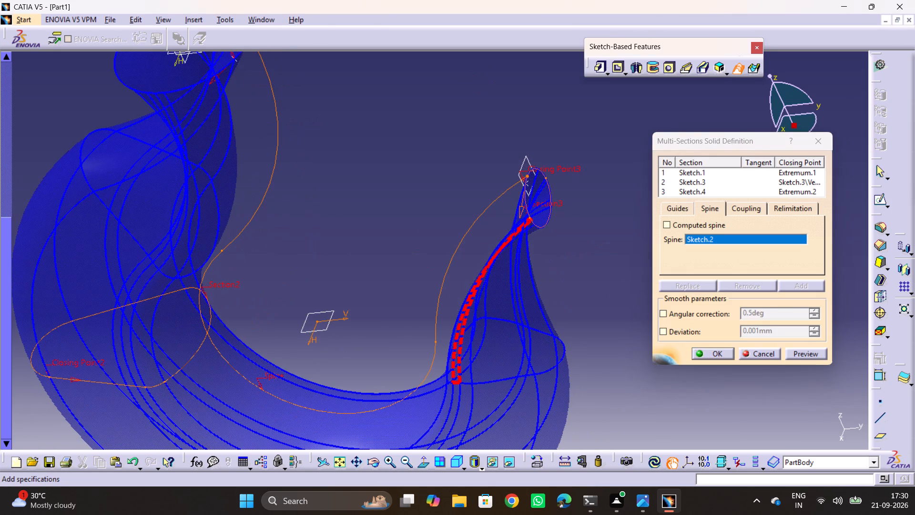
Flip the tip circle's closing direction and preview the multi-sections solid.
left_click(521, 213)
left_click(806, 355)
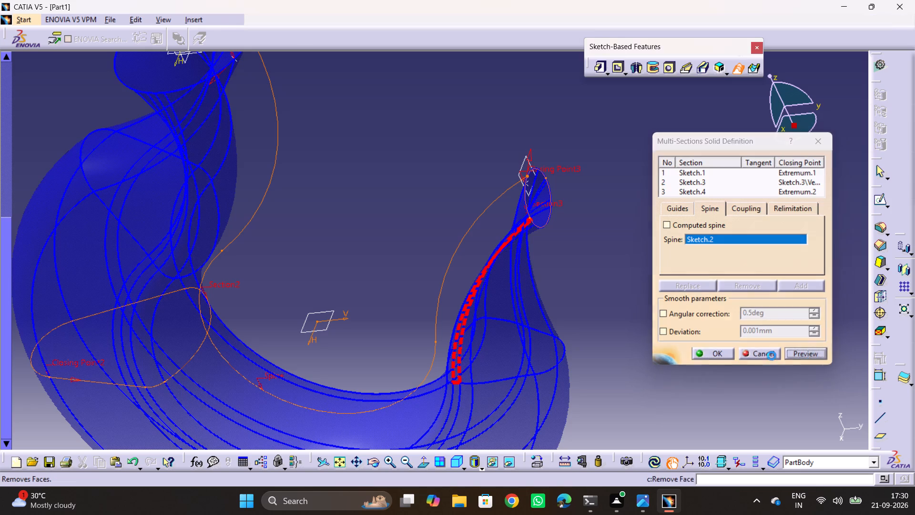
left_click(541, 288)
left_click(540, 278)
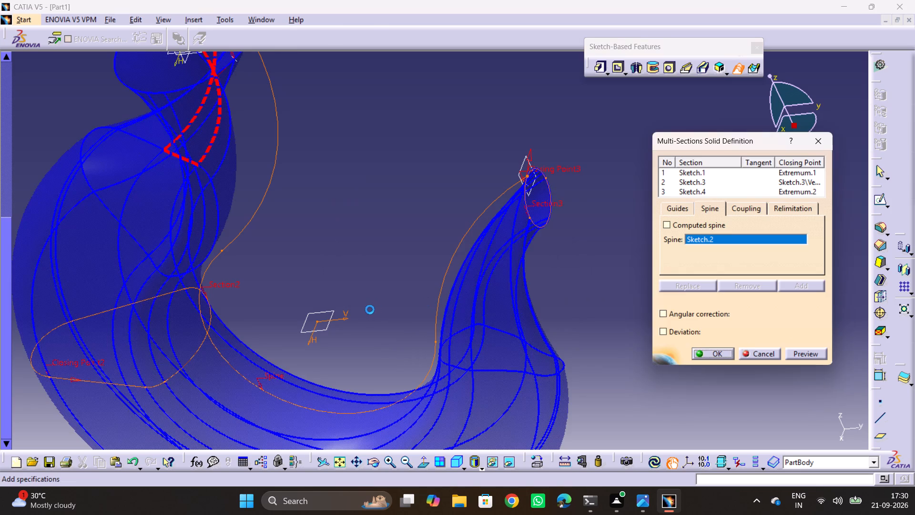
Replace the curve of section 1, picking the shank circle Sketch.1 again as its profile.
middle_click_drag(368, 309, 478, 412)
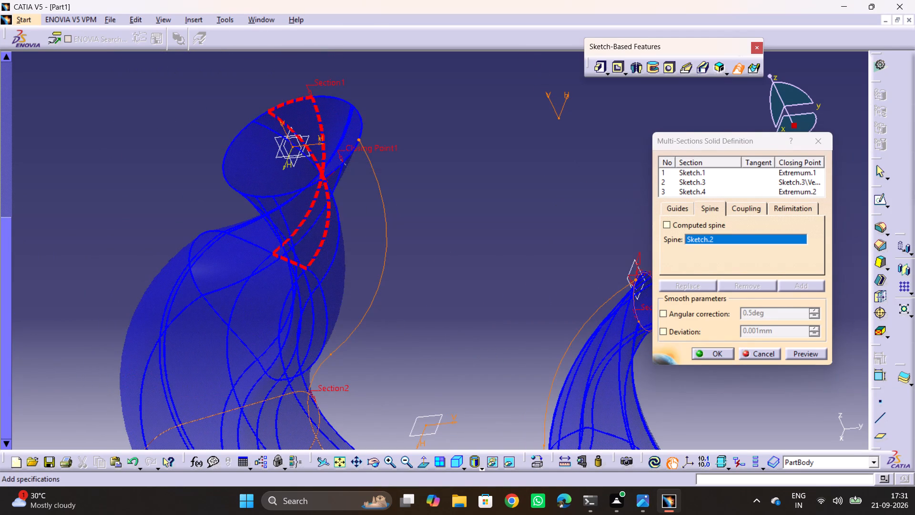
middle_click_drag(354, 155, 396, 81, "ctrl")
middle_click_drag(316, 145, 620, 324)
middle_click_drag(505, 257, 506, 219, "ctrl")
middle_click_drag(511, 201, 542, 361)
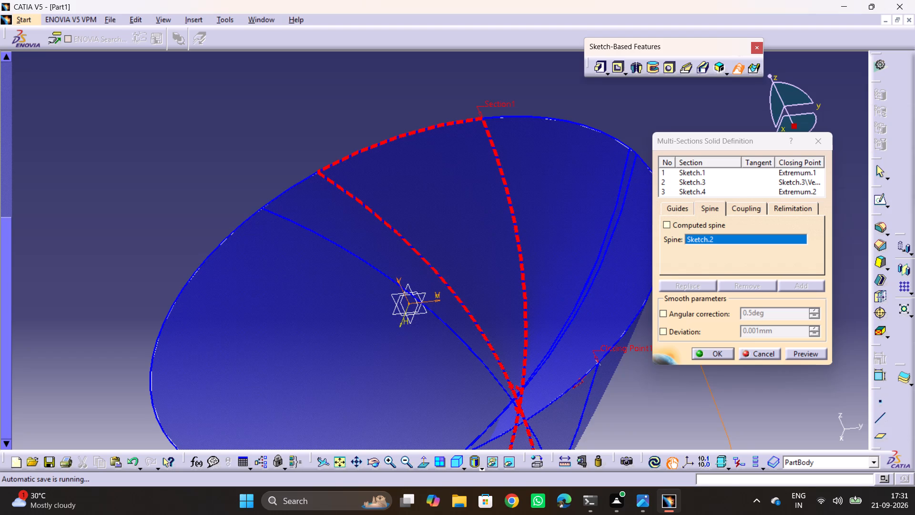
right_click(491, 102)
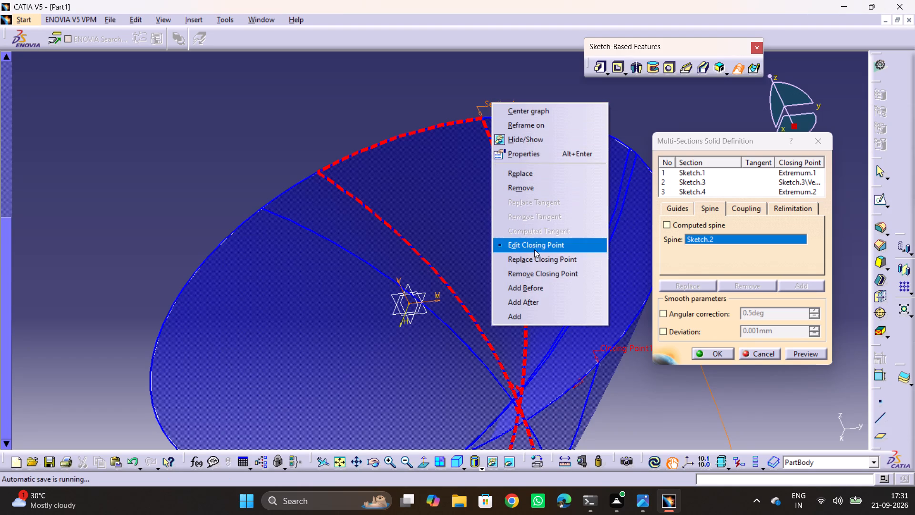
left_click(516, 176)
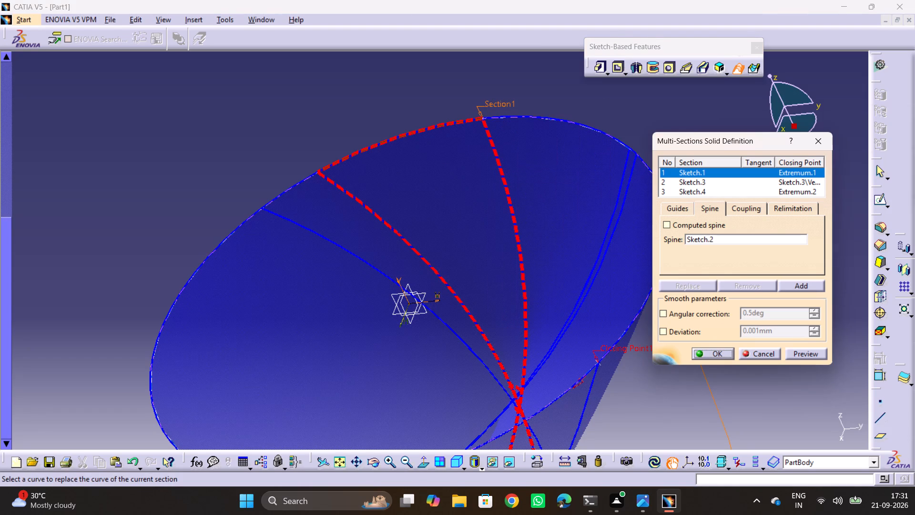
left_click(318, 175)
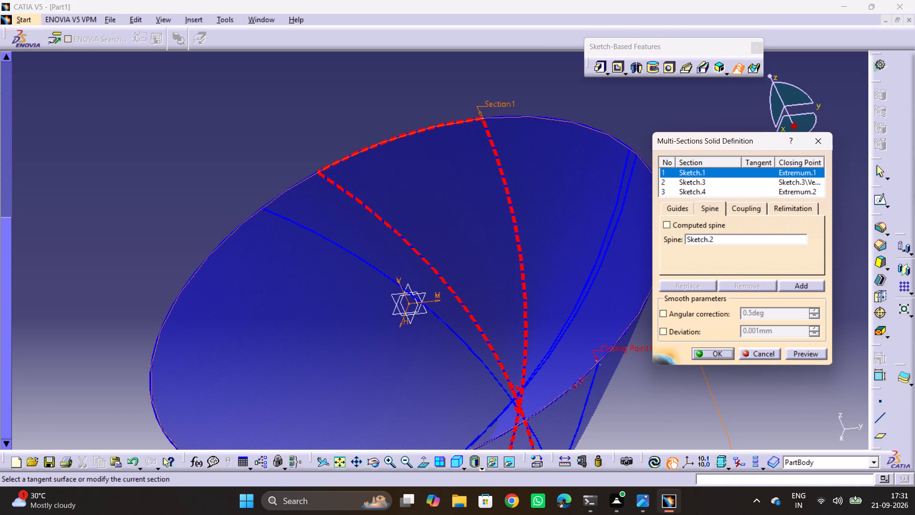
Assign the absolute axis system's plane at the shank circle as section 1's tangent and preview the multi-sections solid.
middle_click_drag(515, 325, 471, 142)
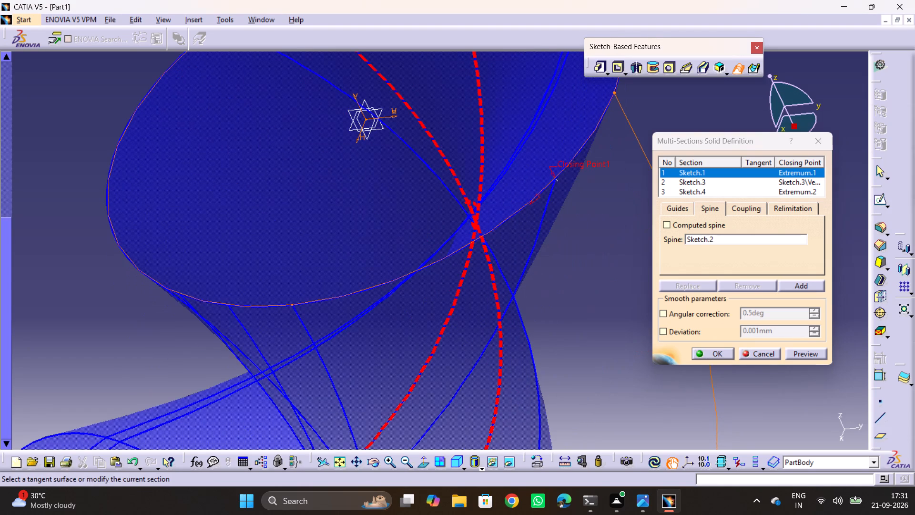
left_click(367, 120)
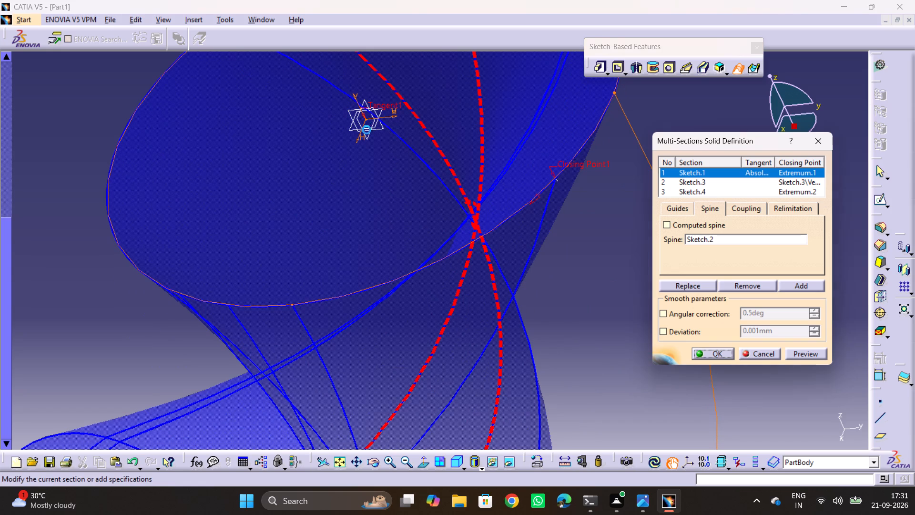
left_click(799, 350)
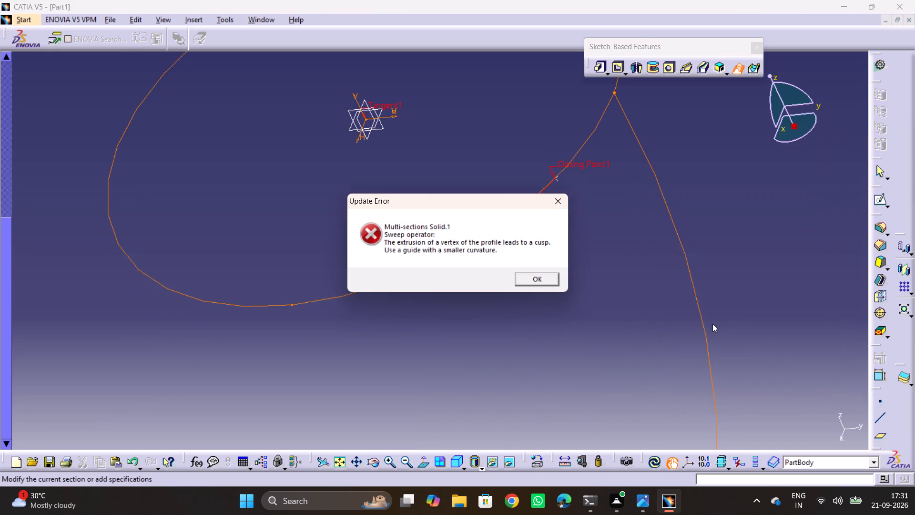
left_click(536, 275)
Examine the previewed solid around the shank and upper bend from several angles, and review the section coupling settings.
middle_click_drag(554, 231, 569, 317, "ctrl")
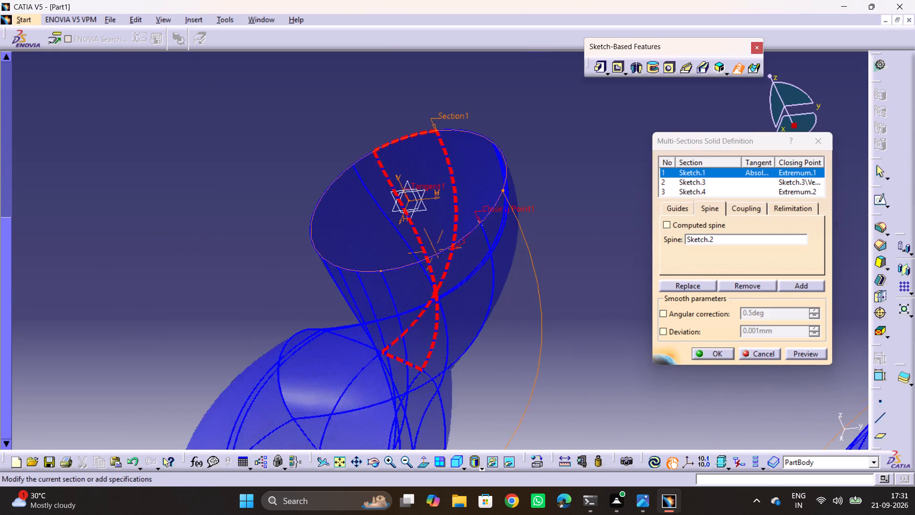
middle_click_drag(569, 317, 569, 330, "ctrl")
middle_click_drag(376, 300, 416, 287, "ctrl")
left_click_drag(365, 303, 416, 287, "ctrl")
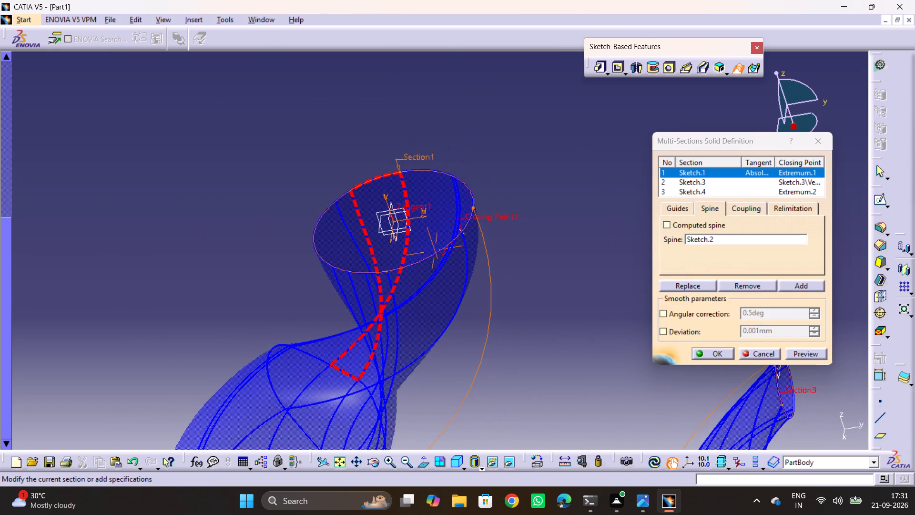
middle_click_drag(405, 361, 361, 187)
middle_click_drag(299, 198, 367, 221)
left_click_drag(299, 198, 367, 221)
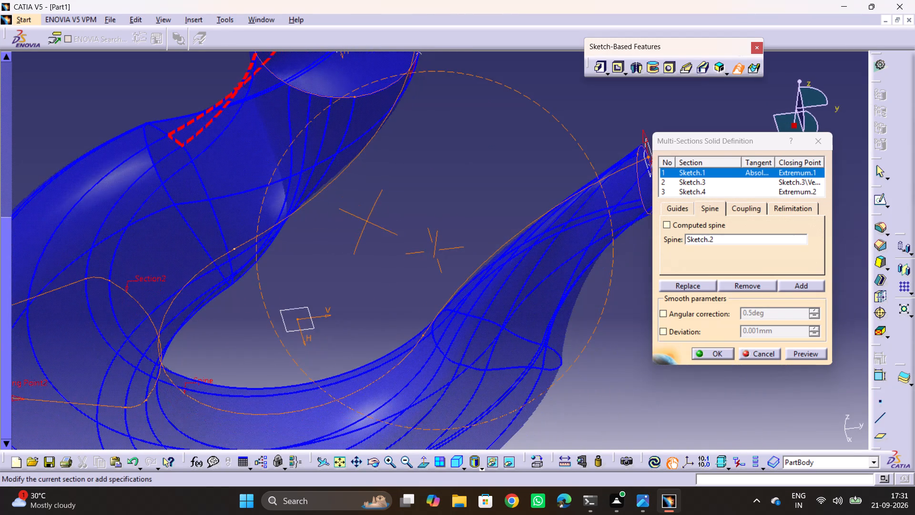
middle_click_drag(493, 163, 595, 271)
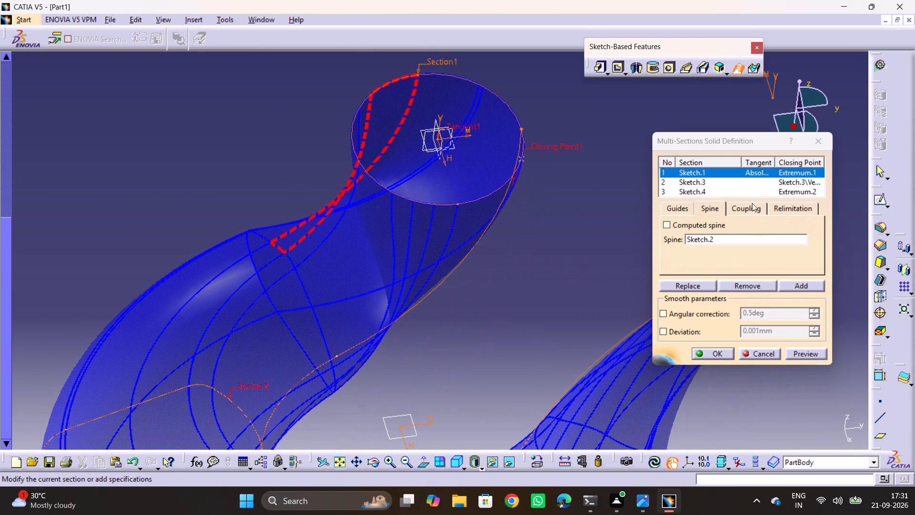
left_click(745, 209)
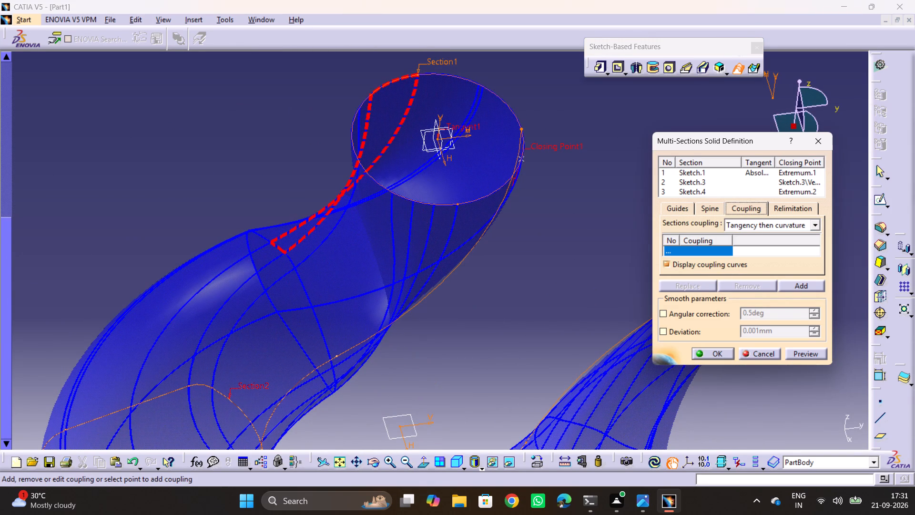
scroll(498, 294, "down", 1)
middle_click_drag(498, 294, 430, 234)
left_click_drag(488, 293, 430, 234)
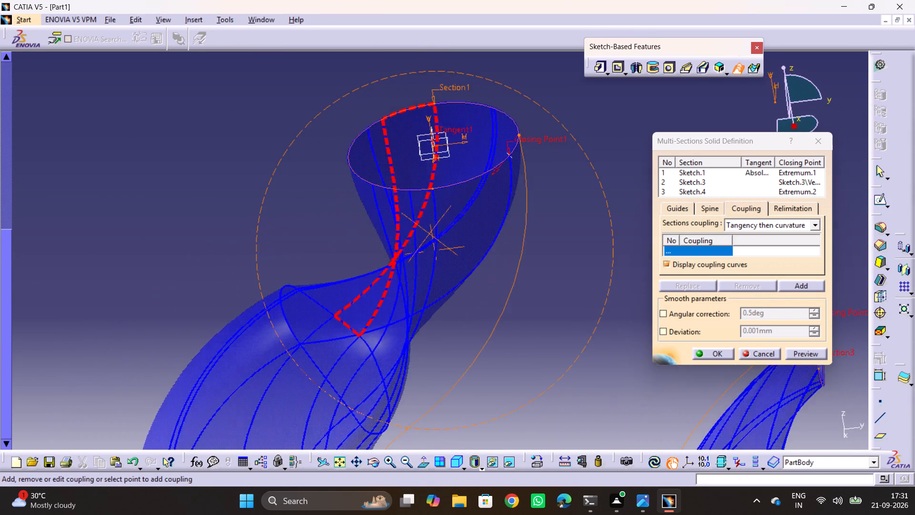
middle_click_drag(430, 234, 589, 354)
left_click_drag(430, 234, 589, 354)
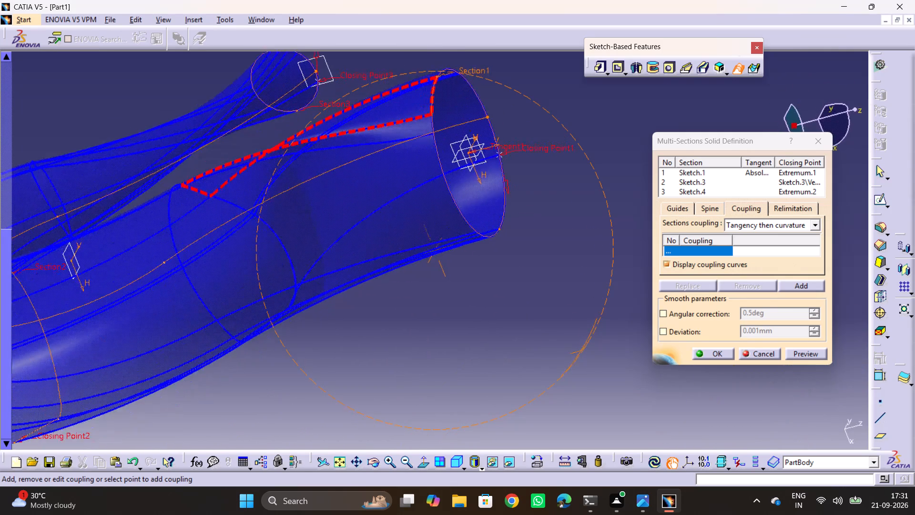
middle_click_drag(589, 354, 419, 309)
left_click_drag(589, 354, 419, 309)
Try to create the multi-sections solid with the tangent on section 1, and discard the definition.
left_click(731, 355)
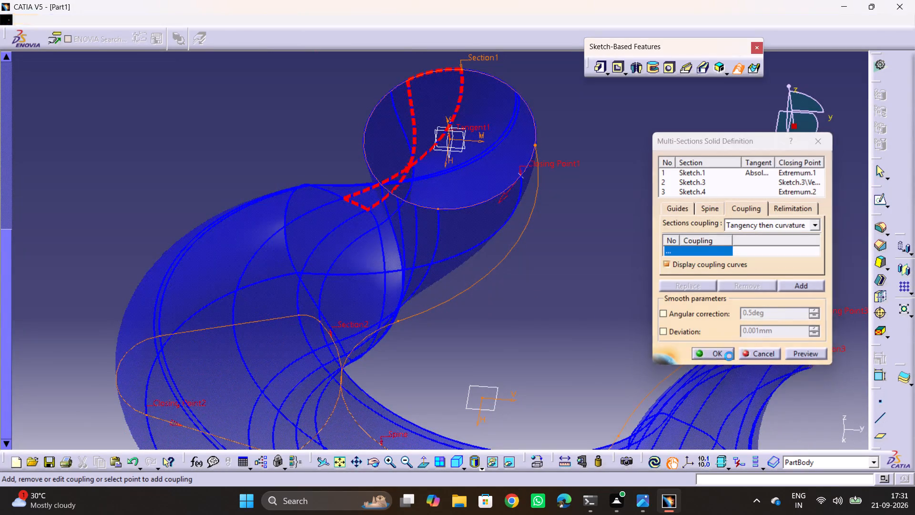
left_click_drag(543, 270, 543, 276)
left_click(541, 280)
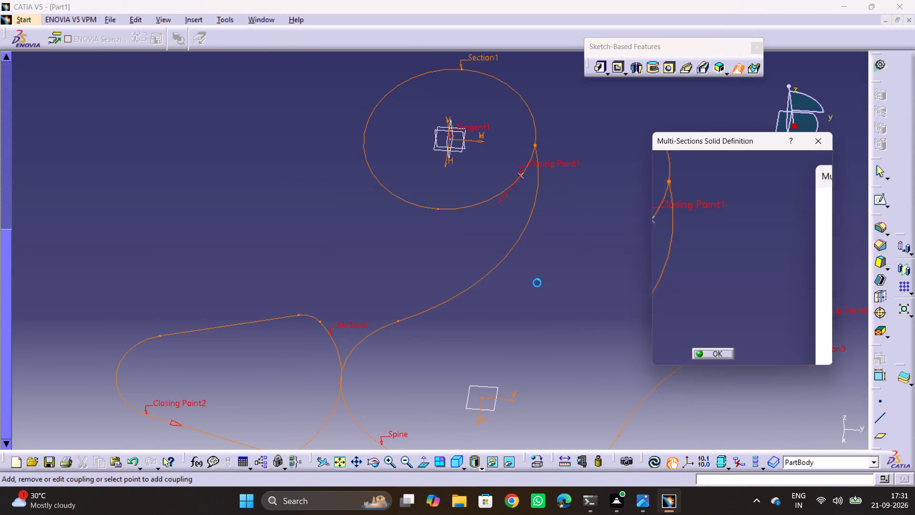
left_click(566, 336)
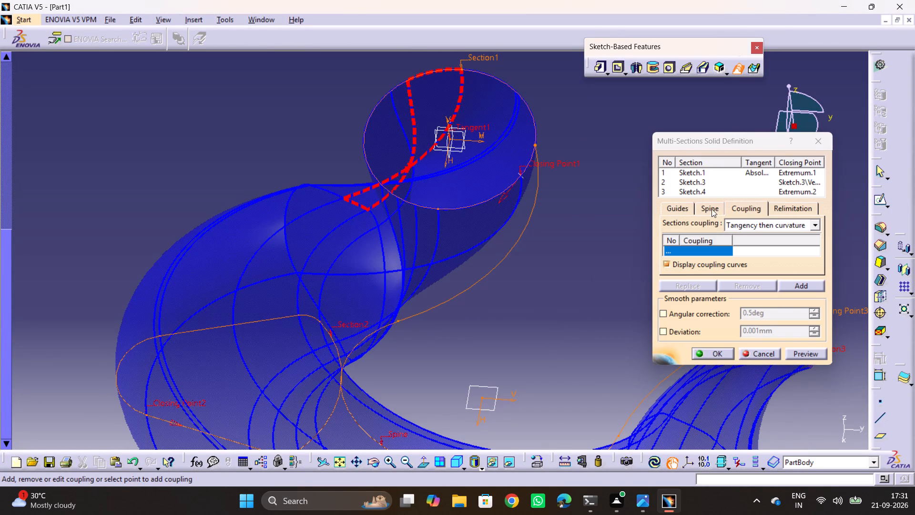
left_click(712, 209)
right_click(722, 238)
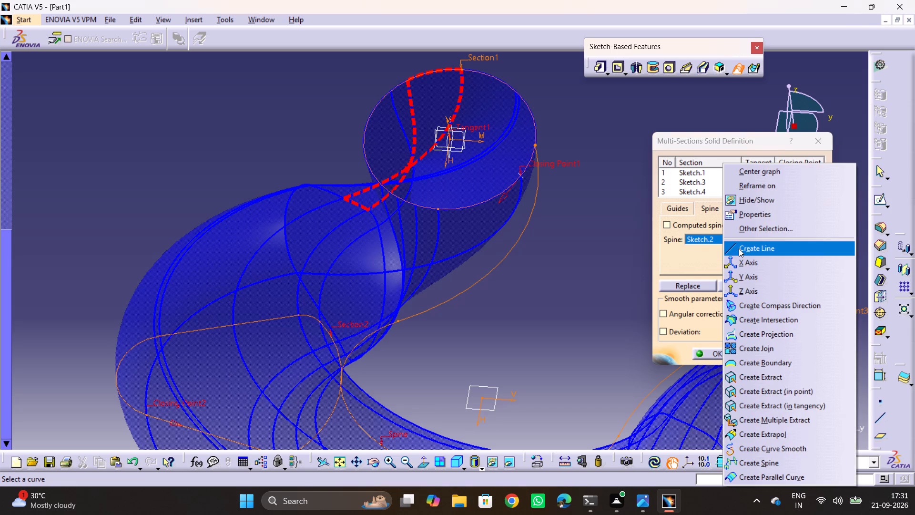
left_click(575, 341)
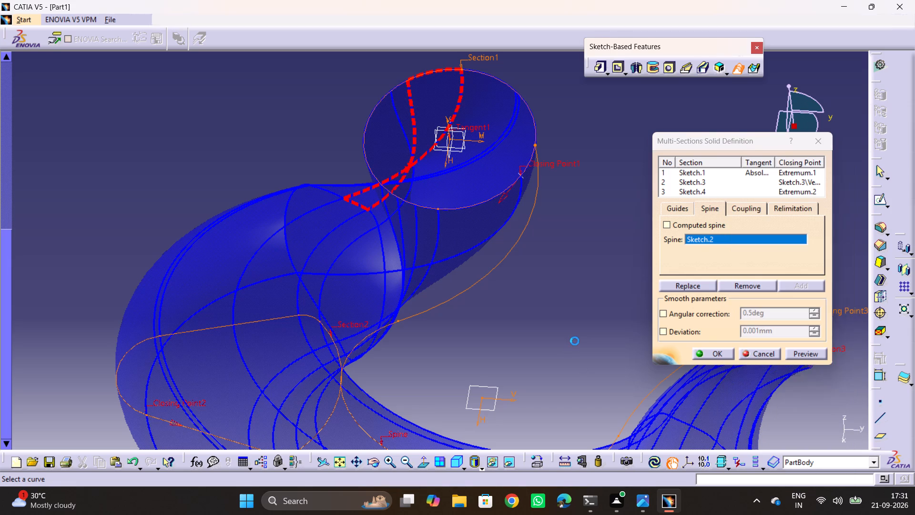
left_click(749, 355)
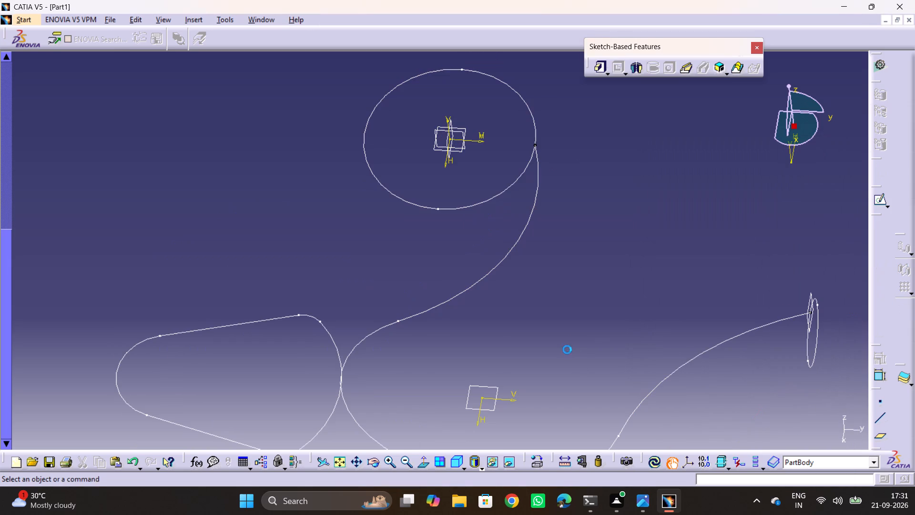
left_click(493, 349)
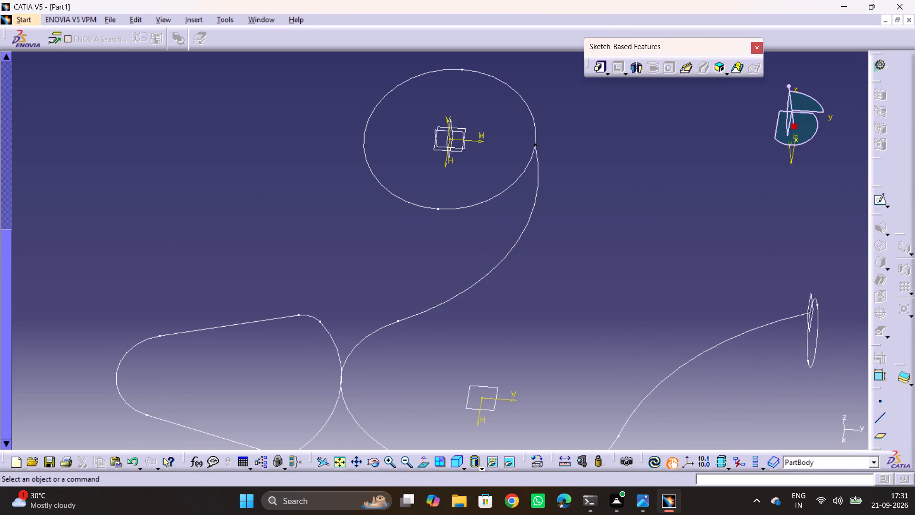
Define a new multi-sections solid through the shank circle Sketch.1, bend profile Sketch.3 and tip circle Sketch.4, and preview it.
left_click(733, 66)
left_click(453, 212)
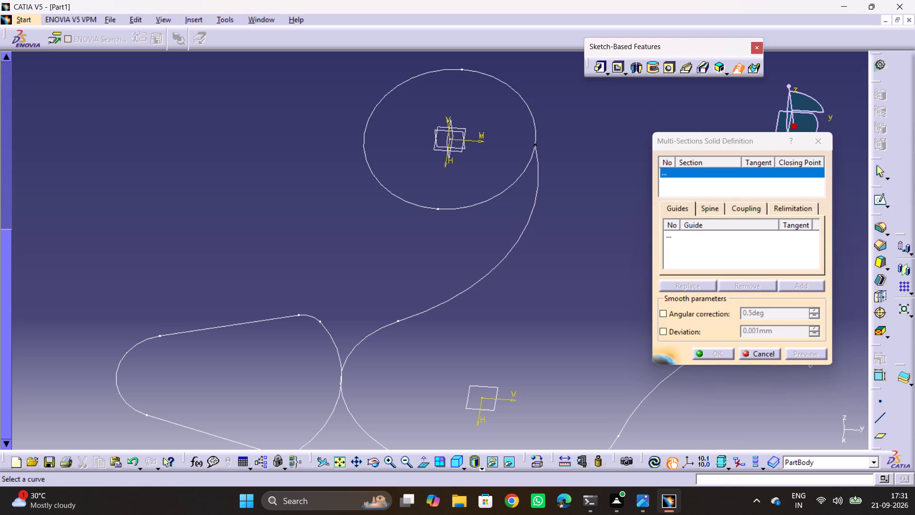
left_click(453, 207)
middle_click_drag(453, 281, 444, 200)
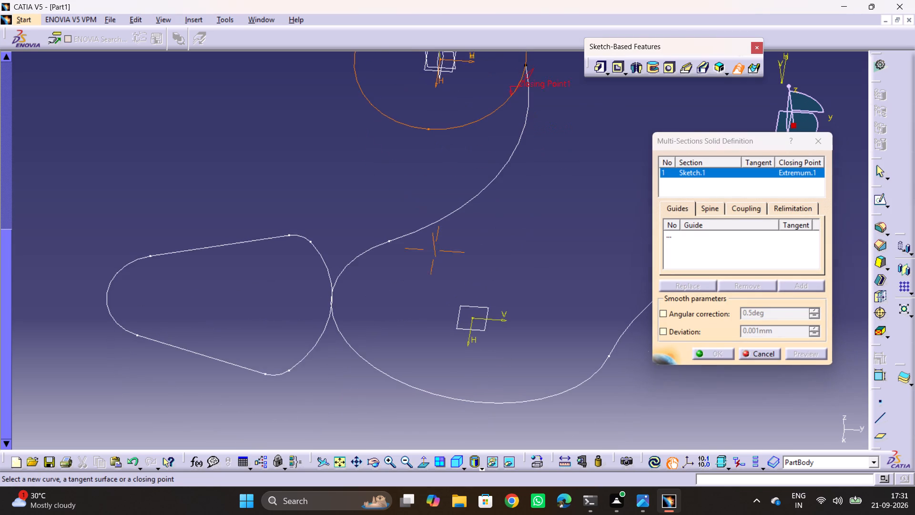
left_click(306, 239)
middle_click_drag(750, 420, 468, 336)
left_click(522, 193)
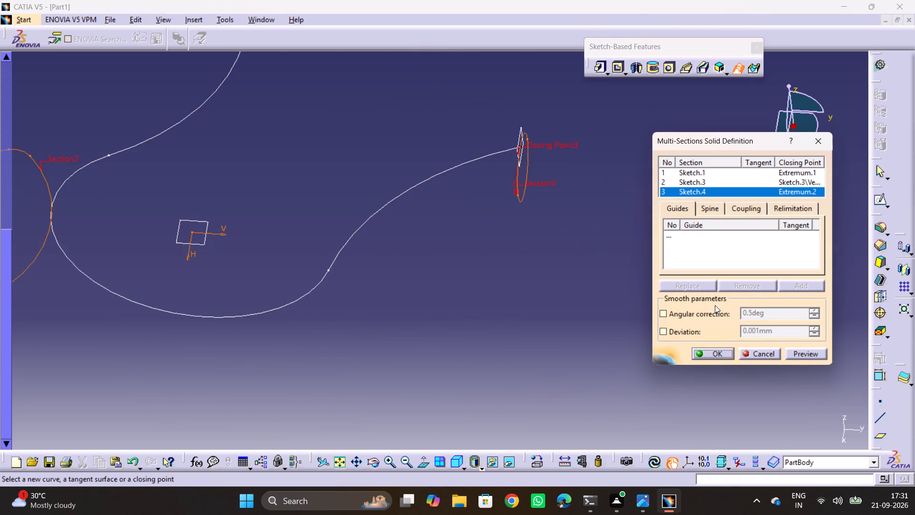
left_click(804, 353)
left_click(547, 274)
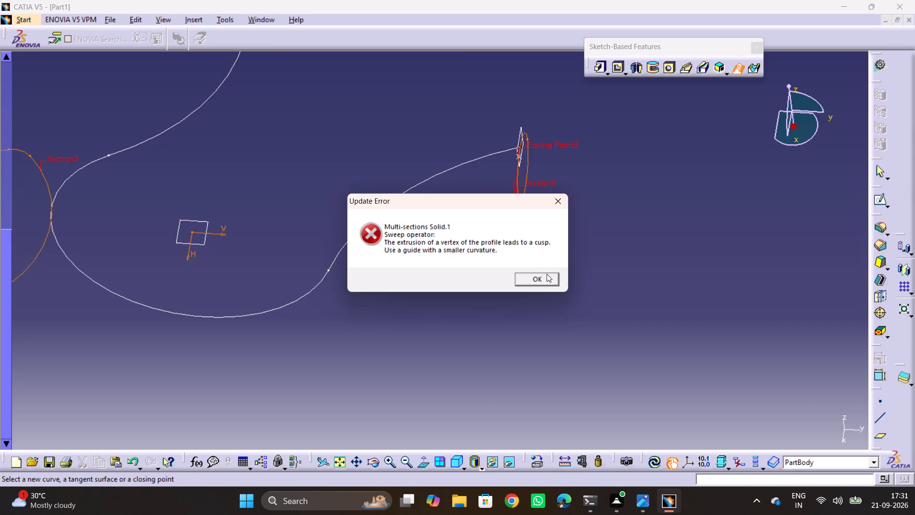
Set the hook curve Sketch.2 as the spine and preview the multi-sections solid.
left_click(708, 210)
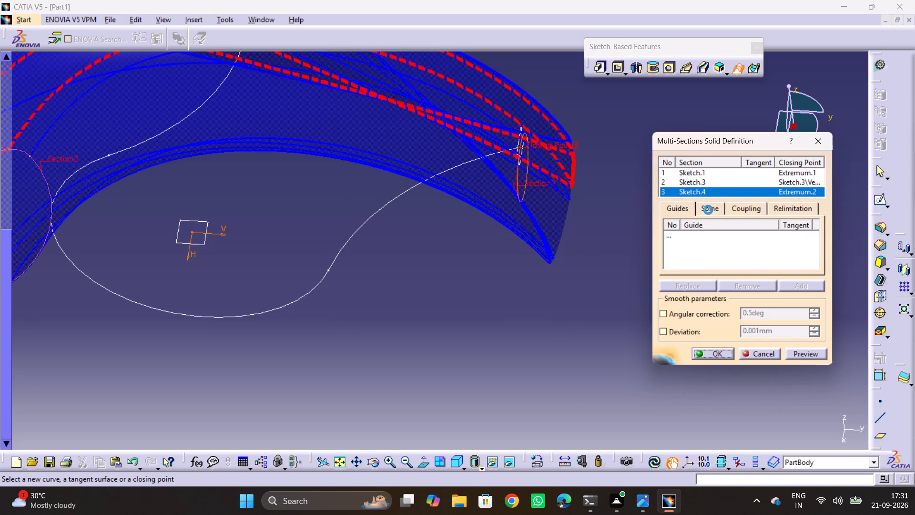
left_click(376, 214)
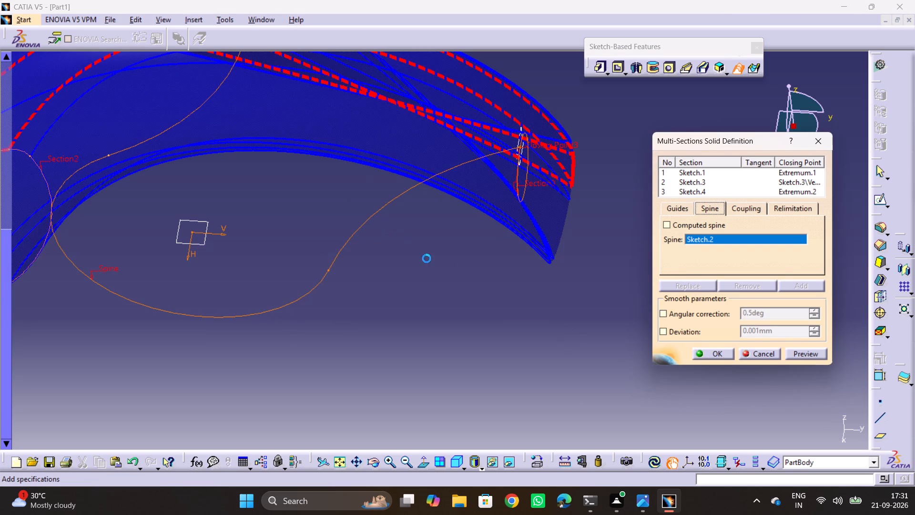
left_click(806, 354)
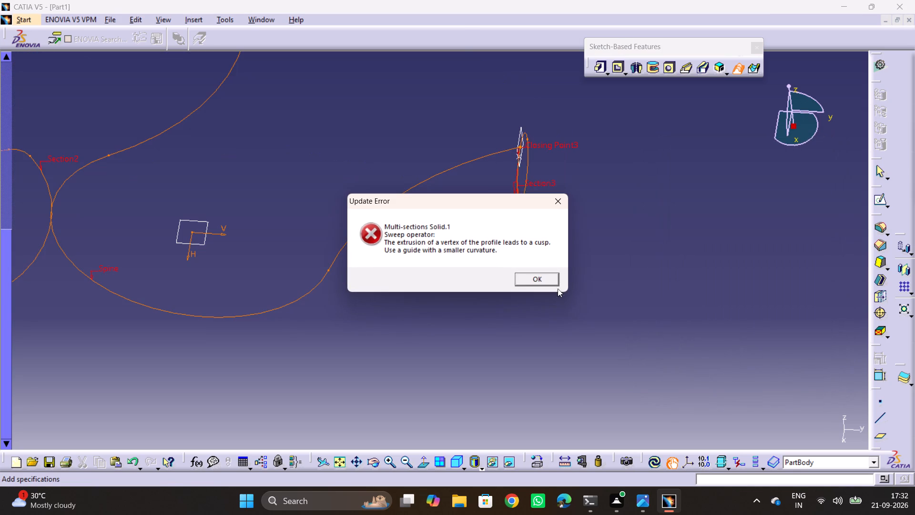
left_click(555, 271)
left_click(546, 280)
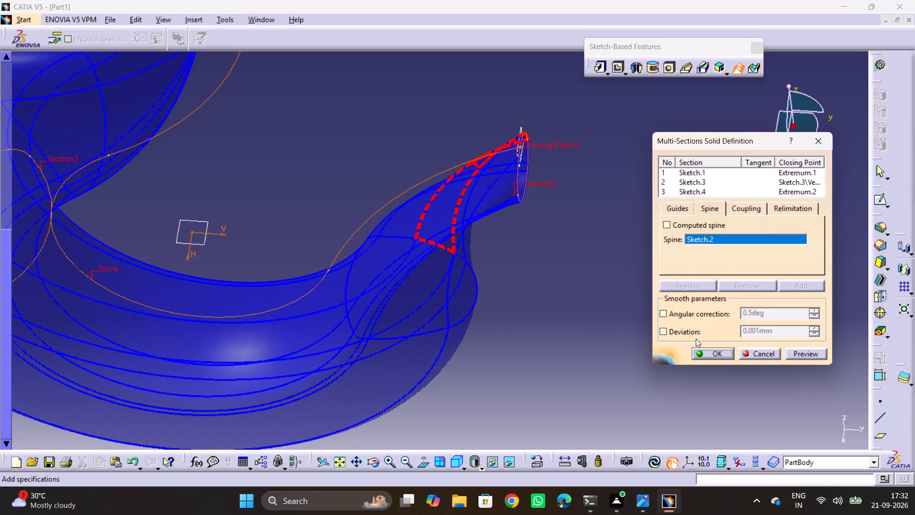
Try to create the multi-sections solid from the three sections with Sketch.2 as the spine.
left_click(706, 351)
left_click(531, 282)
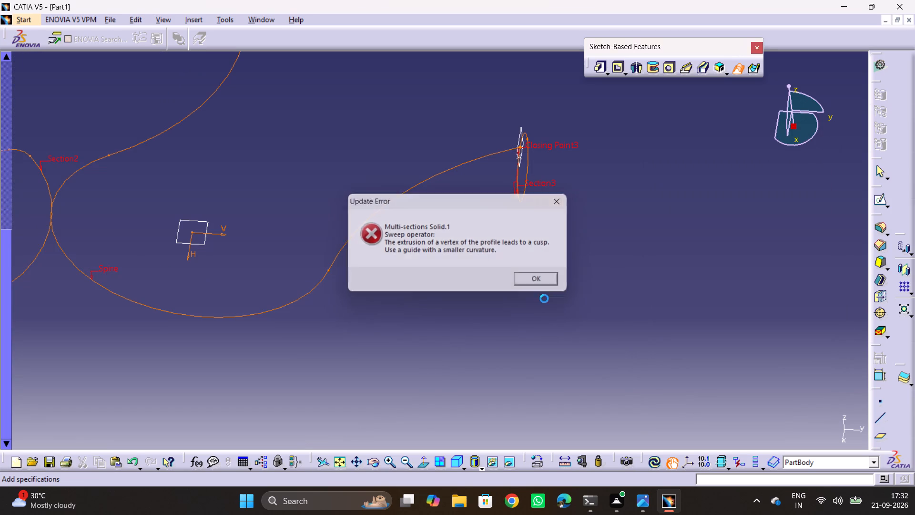
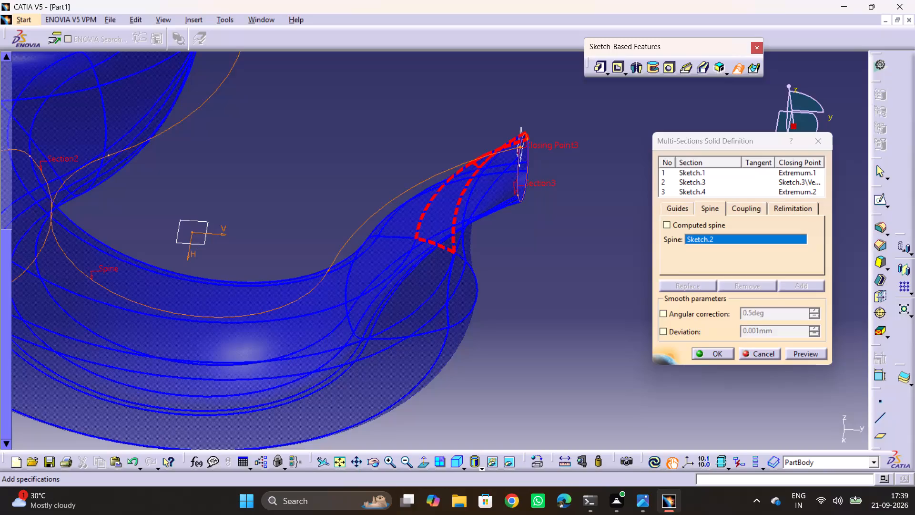
Examine the shank and tip ends of the multi-sections solid and recompute its preview.
middle_click_drag(388, 269, 461, 356)
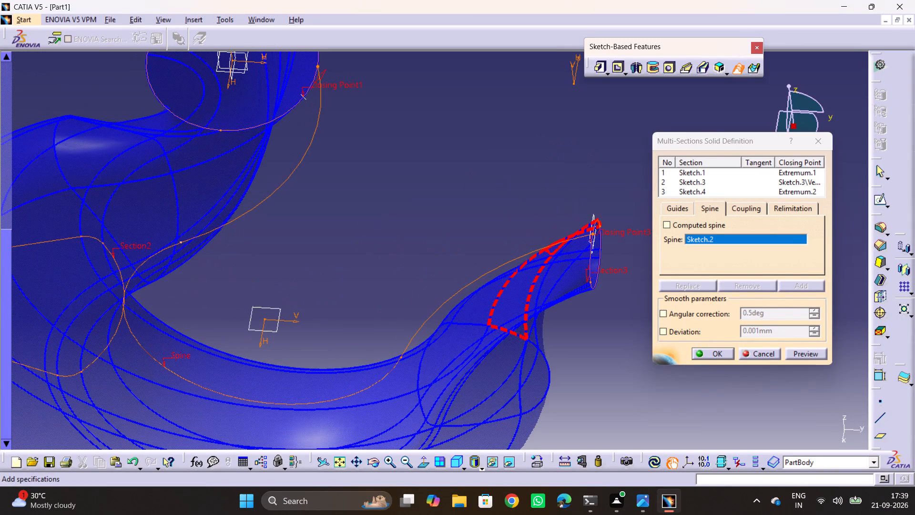
middle_click_drag(539, 285, 541, 322, "ctrl")
middle_click_drag(569, 324, 510, 269)
left_click_drag(564, 324, 510, 269)
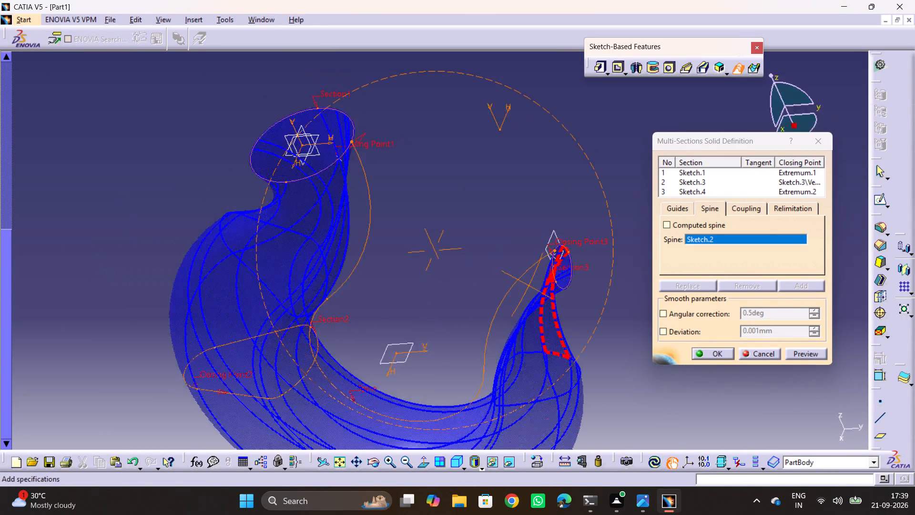
middle_click_drag(510, 269, 472, 232)
left_click_drag(510, 269, 482, 237)
left_click(560, 277)
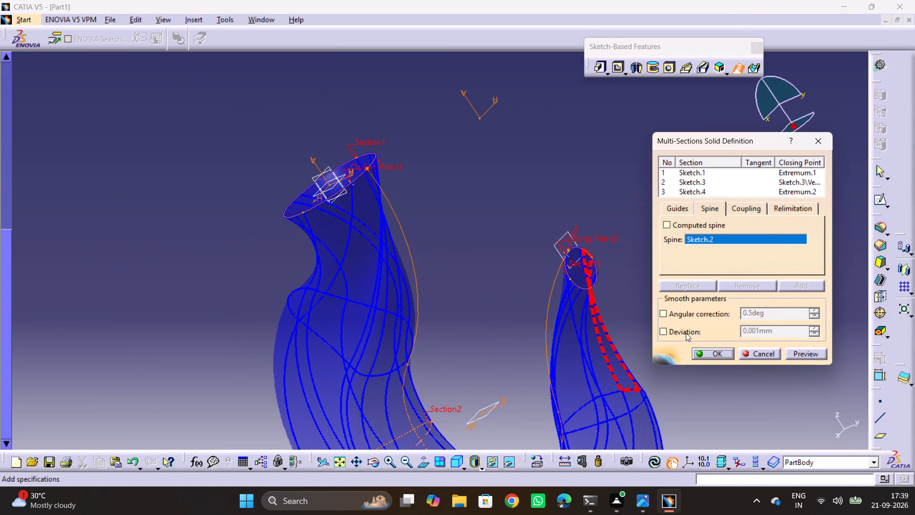
left_click(805, 357)
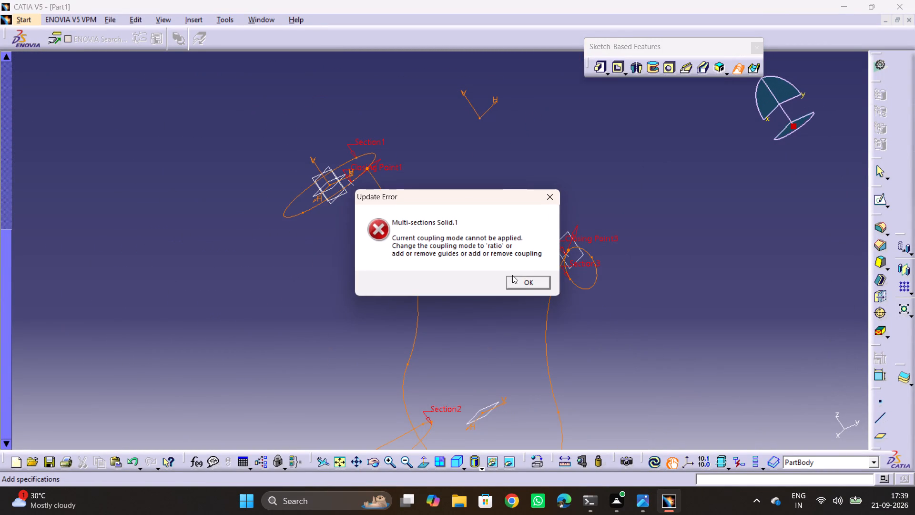
left_click(519, 274)
left_click(523, 288)
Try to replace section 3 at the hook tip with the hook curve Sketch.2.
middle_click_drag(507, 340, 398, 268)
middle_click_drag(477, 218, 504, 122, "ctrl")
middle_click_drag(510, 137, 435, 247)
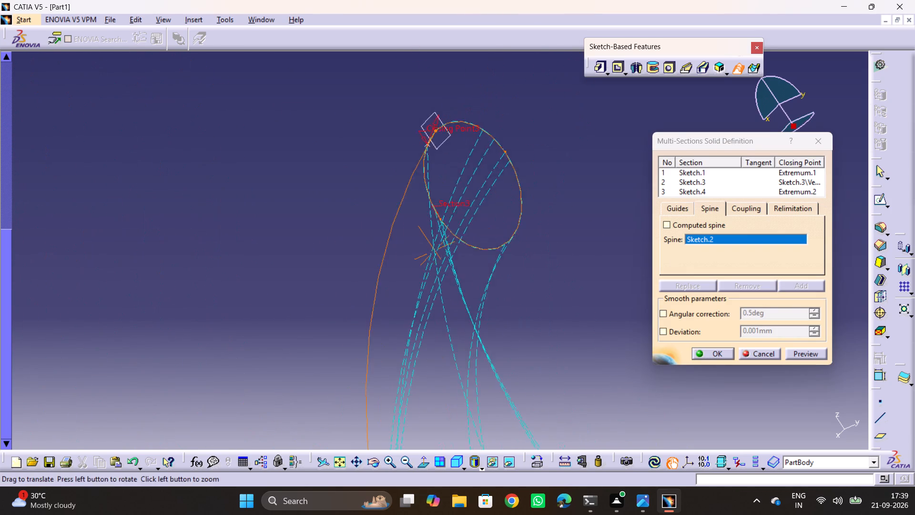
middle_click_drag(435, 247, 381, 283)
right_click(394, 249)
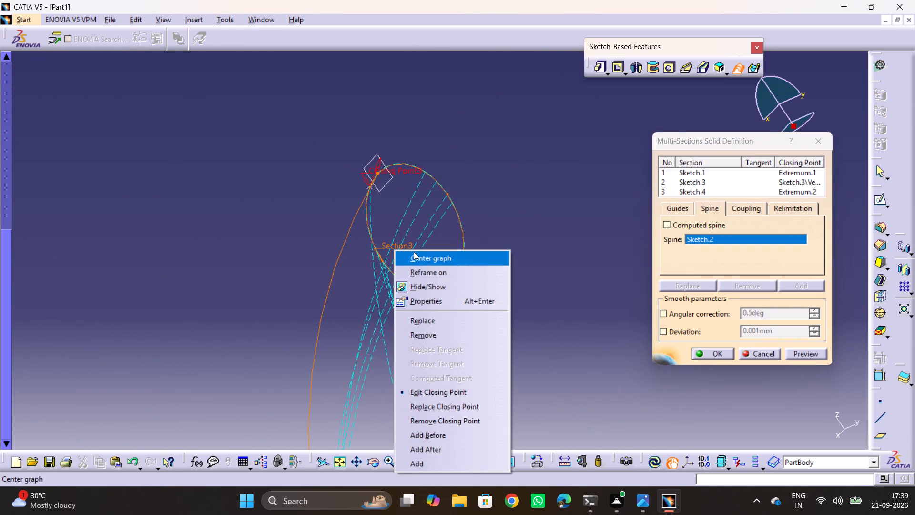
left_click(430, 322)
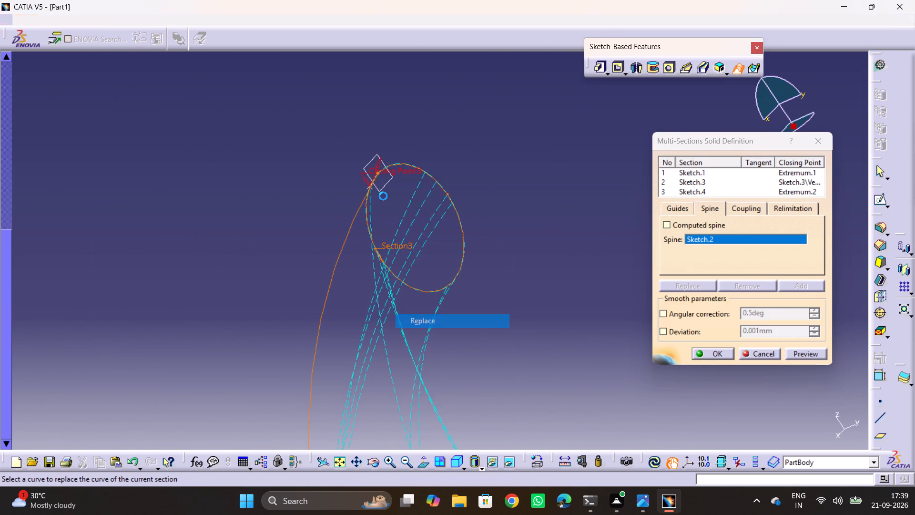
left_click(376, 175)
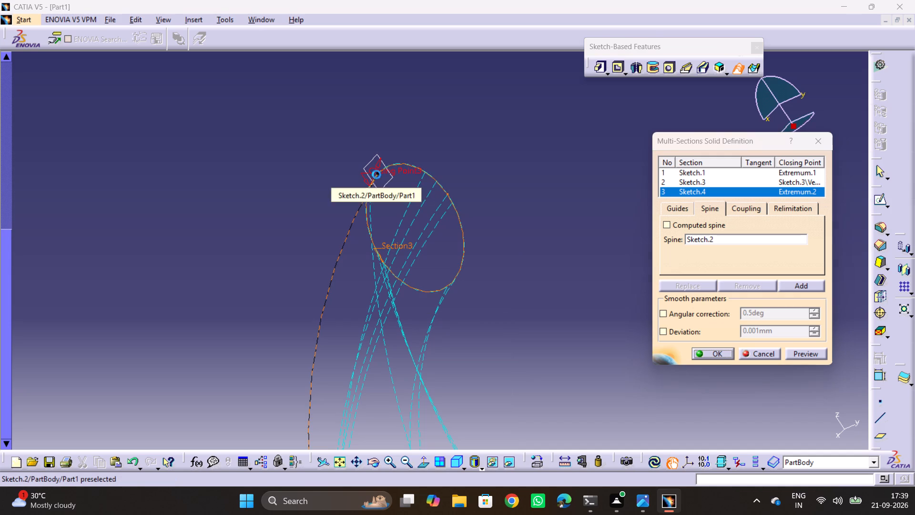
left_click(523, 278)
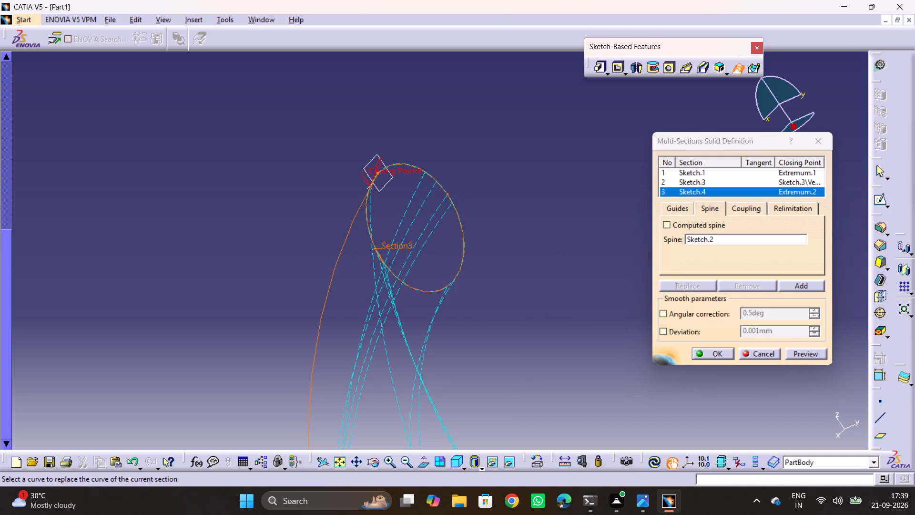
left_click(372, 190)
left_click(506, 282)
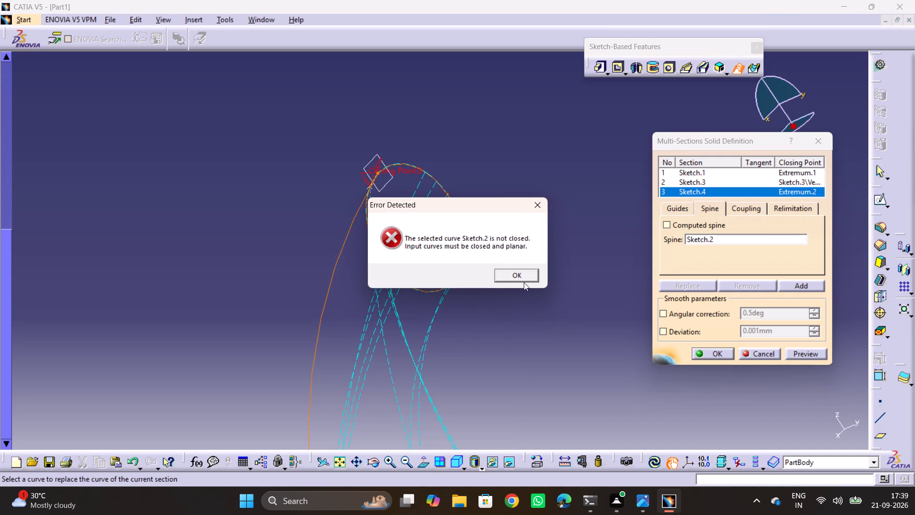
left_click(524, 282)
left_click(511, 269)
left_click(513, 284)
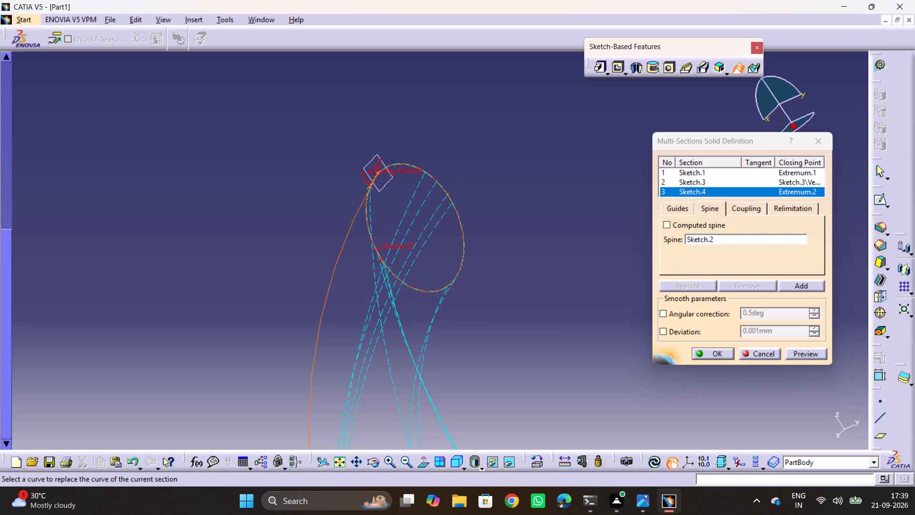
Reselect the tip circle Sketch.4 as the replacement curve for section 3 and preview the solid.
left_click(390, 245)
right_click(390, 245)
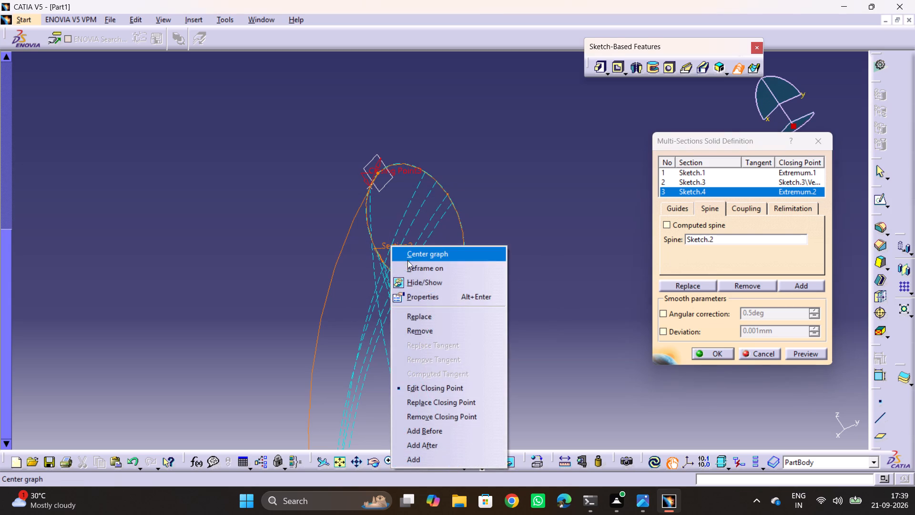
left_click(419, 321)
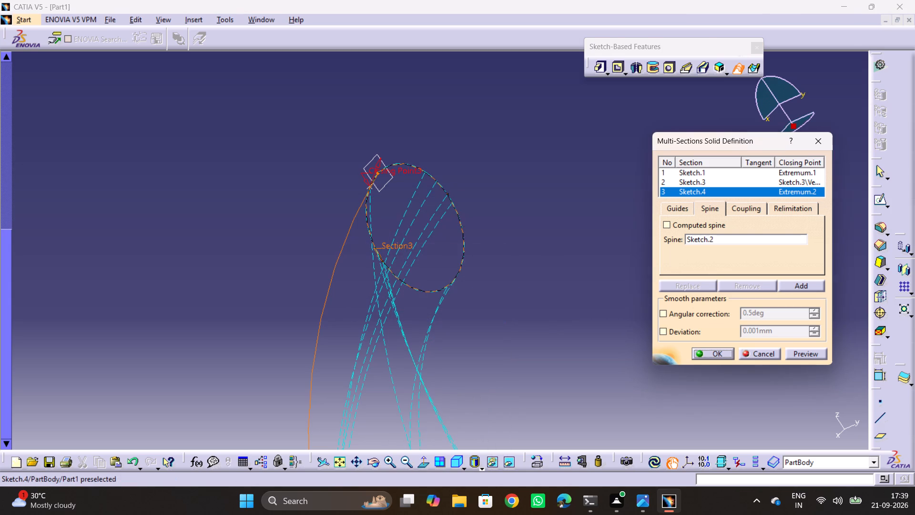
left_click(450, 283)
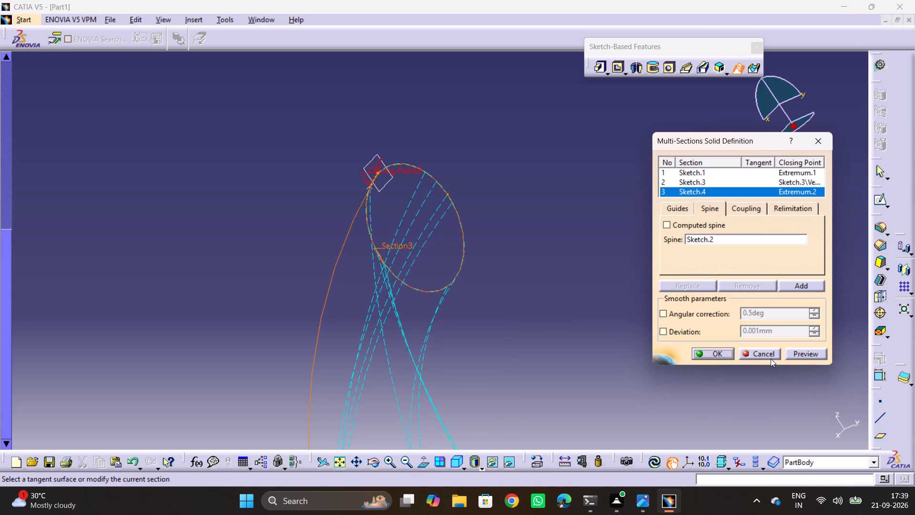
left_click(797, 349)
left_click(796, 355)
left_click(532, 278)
Remove the closing point Extremum.2 from section 3 at the hook tip and preview the multi-sections solid.
middle_click_drag(398, 175, 415, 107, "ctrl")
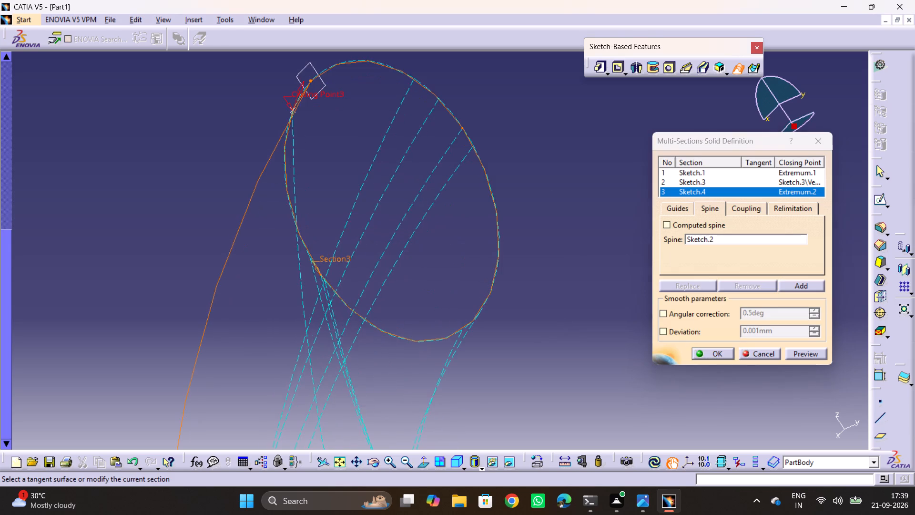
middle_click_drag(356, 150, 475, 373)
middle_click_drag(436, 278, 478, 166, "ctrl")
middle_click_drag(464, 323, 429, 199)
middle_click_drag(421, 306, 422, 181)
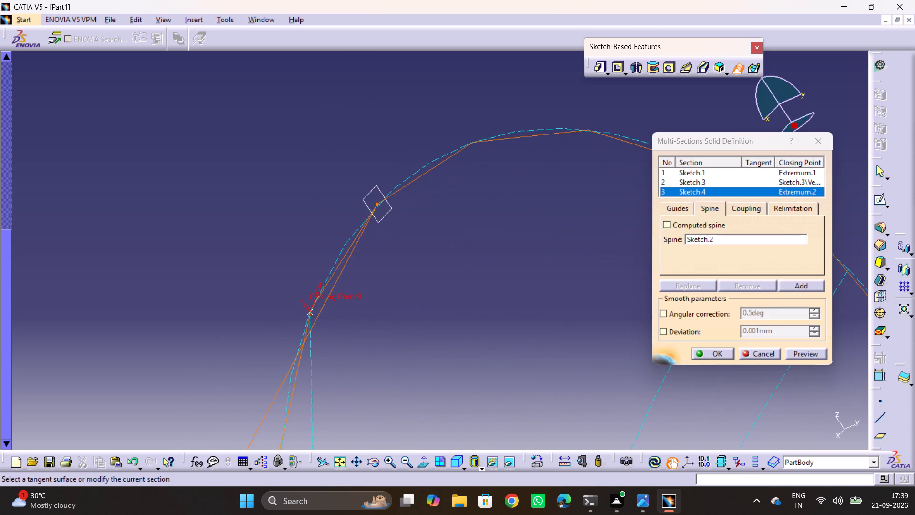
left_click(304, 303)
right_click(304, 303)
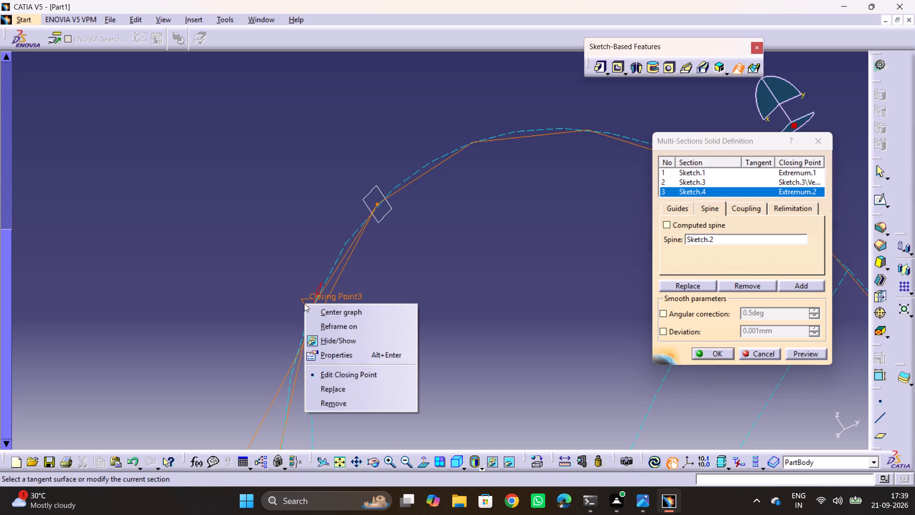
left_click(335, 400)
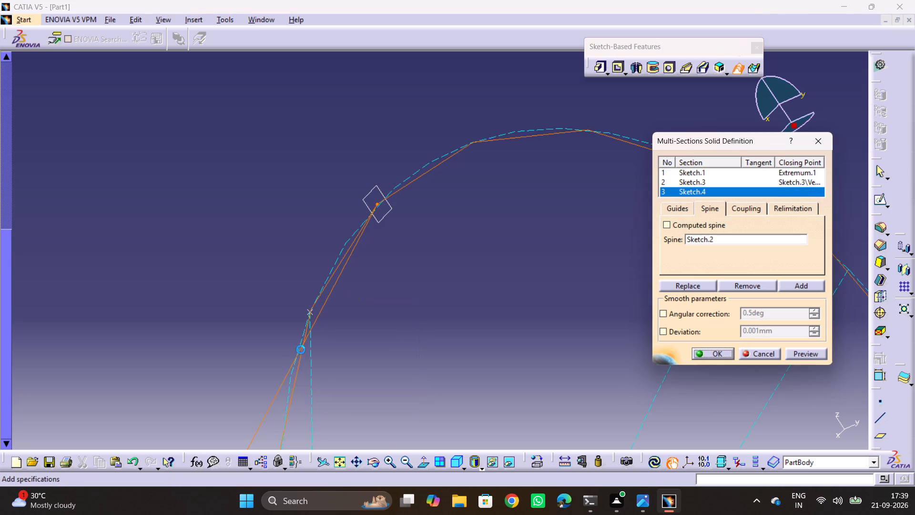
left_click(793, 352)
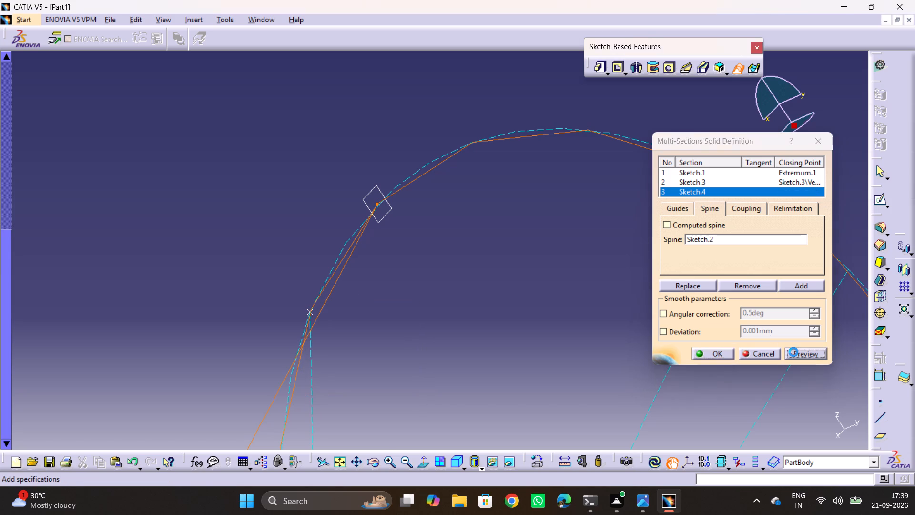
left_click(524, 285)
Reverse the closing direction of section 3 on the tip circle and preview the multi-sections solid.
middle_click_drag(398, 228, 458, 475, "ctrl")
middle_click_drag(465, 363, 292, 272)
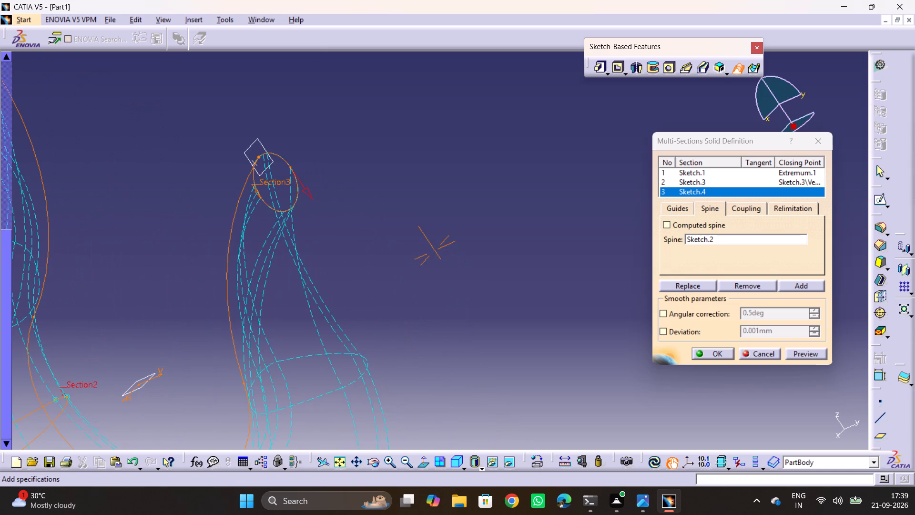
left_click(312, 193)
left_click(802, 353)
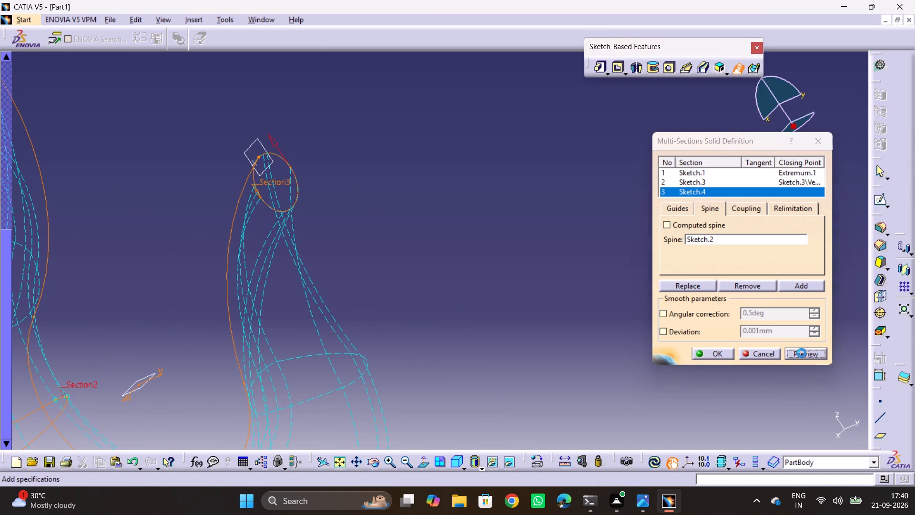
left_click(521, 286)
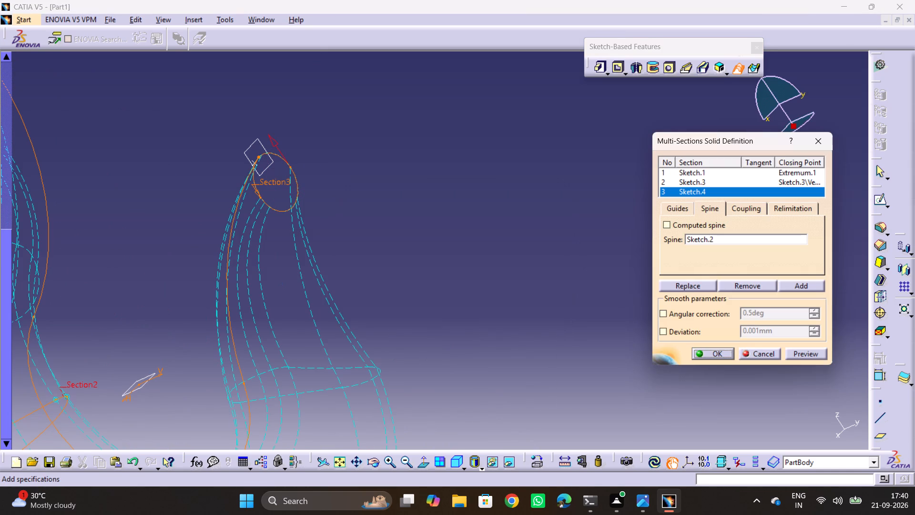
Remove the closing point Extremum.1 from section 1 on the shank circle and preview the multi-sections solid.
middle_click_drag(432, 272, 537, 323)
left_click_drag(432, 272, 537, 323)
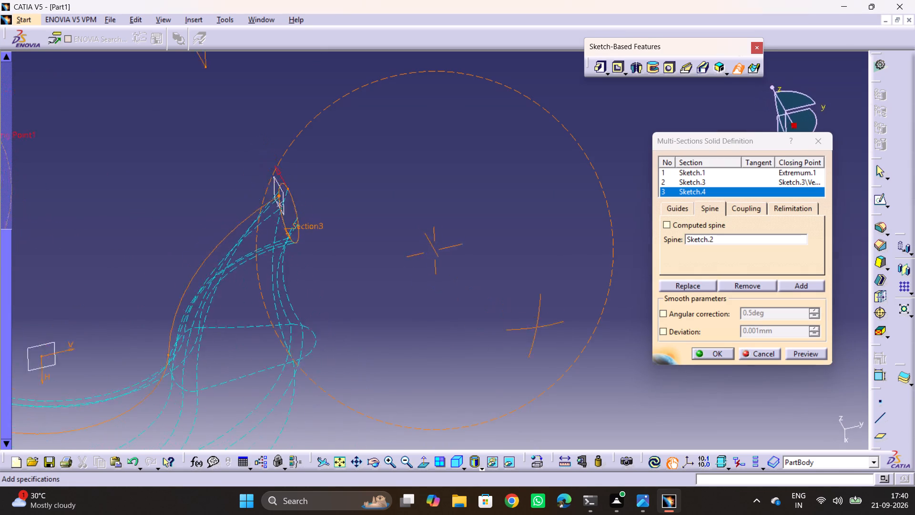
middle_click_drag(537, 323, 545, 255)
left_click_drag(537, 323, 543, 255)
middle_click_drag(449, 338, 459, 325, "ctrl")
middle_click_drag(398, 325, 577, 226)
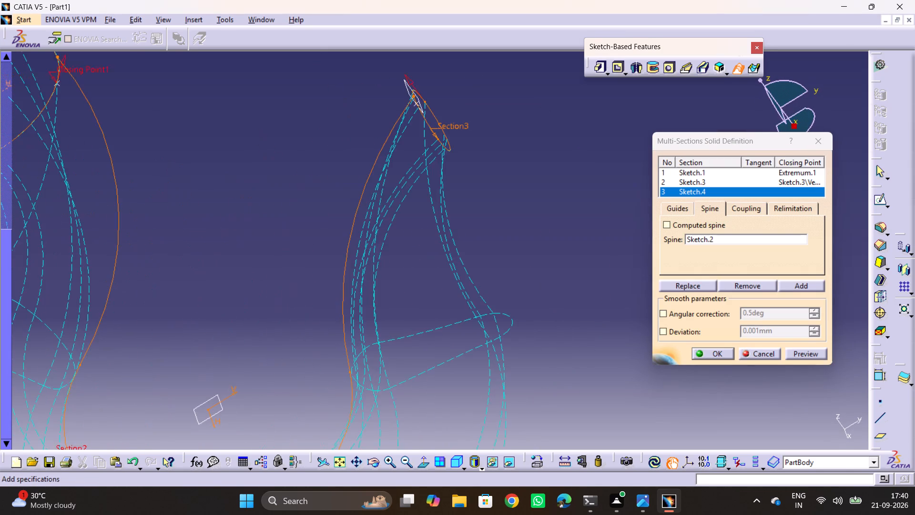
middle_click_drag(226, 258, 412, 220)
middle_click_drag(359, 206, 384, 264, "ctrl")
middle_click_drag(344, 185, 373, 239)
middle_click_drag(373, 229, 376, 150, "ctrl")
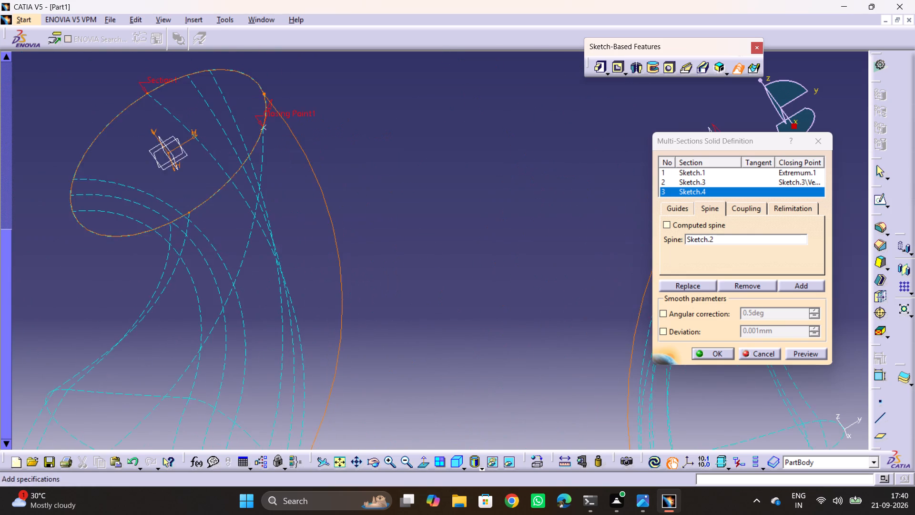
middle_click_drag(392, 175, 418, 216)
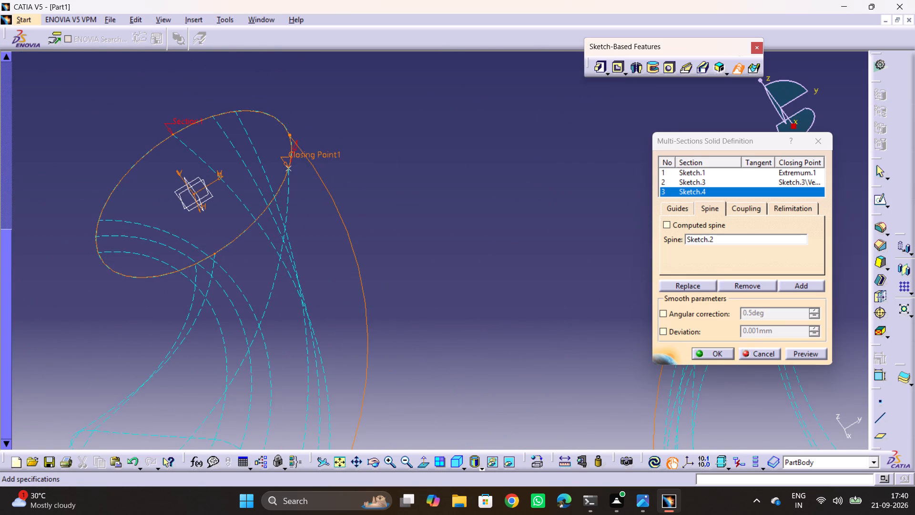
right_click(300, 154)
left_click(329, 248)
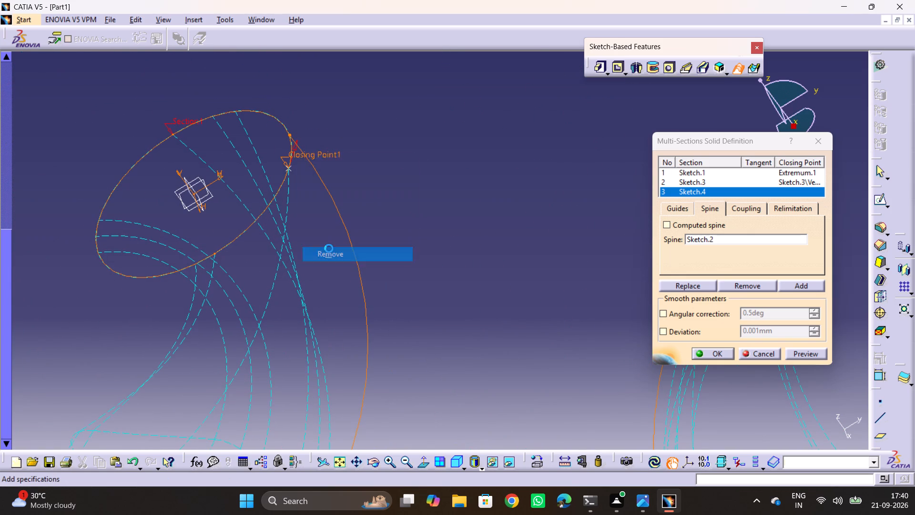
left_click(797, 353)
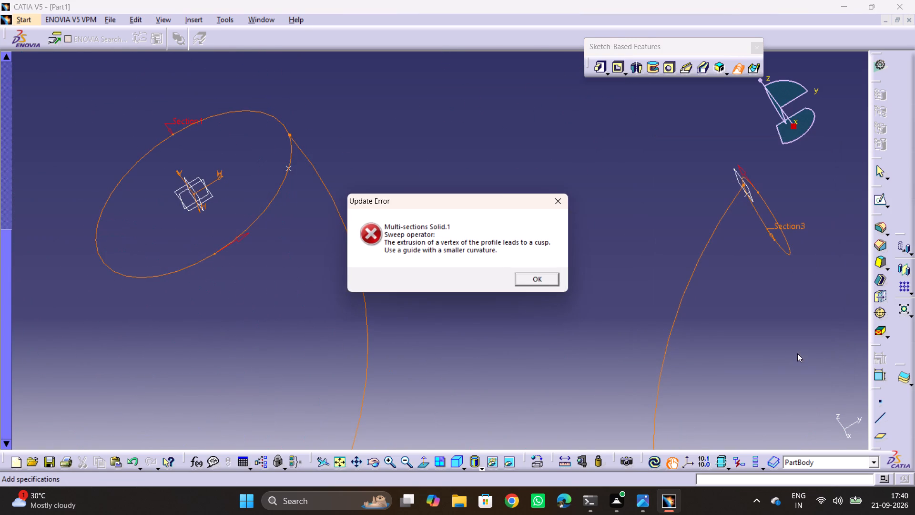
left_click(535, 274)
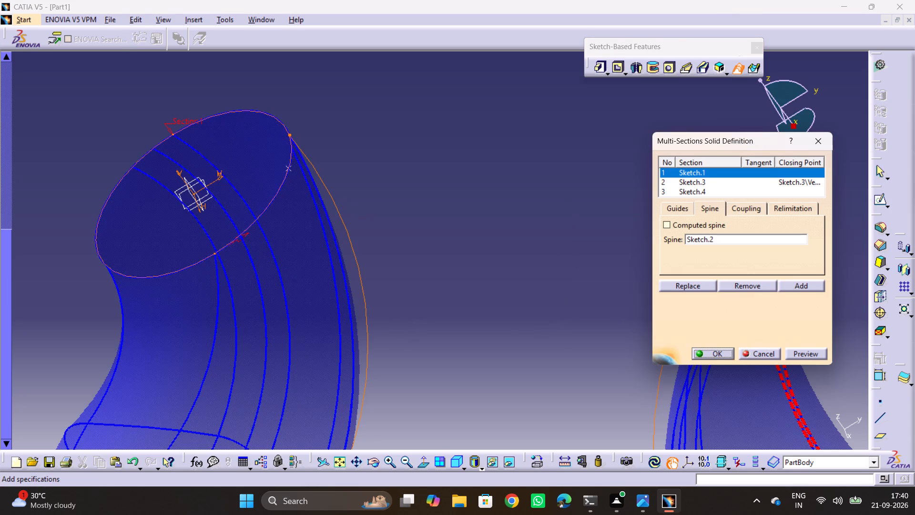
Reverse the closing direction of section 3 on the tip circle once more and preview the multi-sections solid.
middle_click_drag(542, 265, 555, 331, "ctrl")
middle_click_drag(535, 327, 435, 271)
left_click_drag(549, 287, 504, 264)
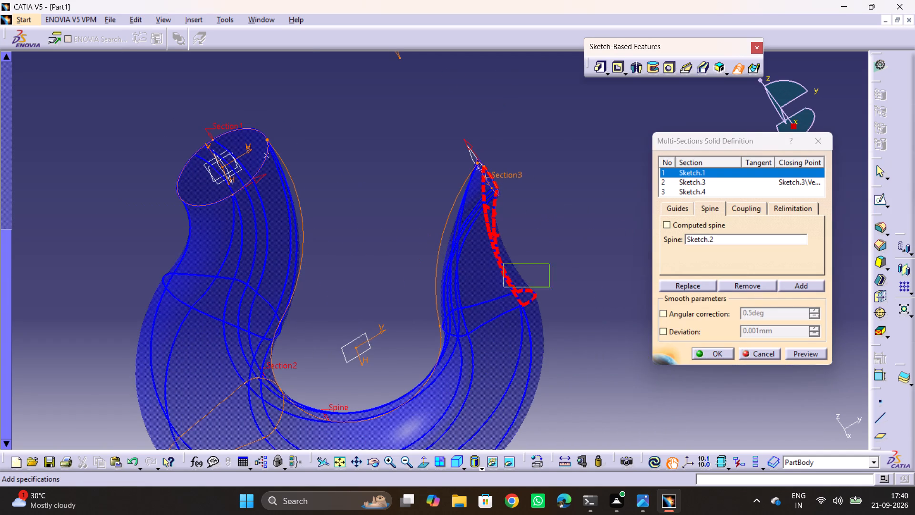
left_click_drag(504, 264, 537, 227)
middle_click_drag(578, 241, 531, 274)
left_click_drag(565, 243, 531, 274)
middle_click_drag(531, 274, 524, 265)
middle_click_drag(505, 191, 513, 116, "ctrl")
middle_click_drag(508, 166, 304, 277)
middle_click_drag(404, 212, 405, 197, "ctrl")
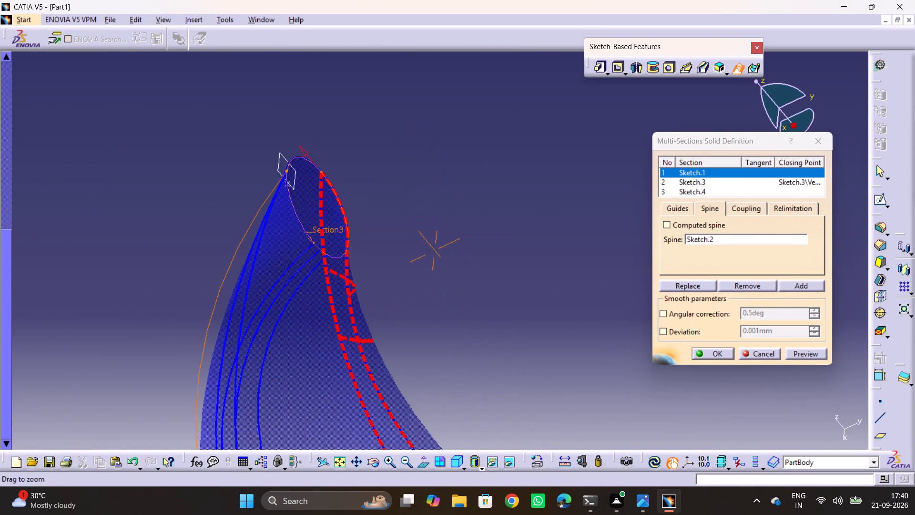
middle_click_drag(405, 197, 409, 155, "ctrl")
middle_click_drag(490, 317, 358, 361)
left_click_drag(462, 323, 358, 361)
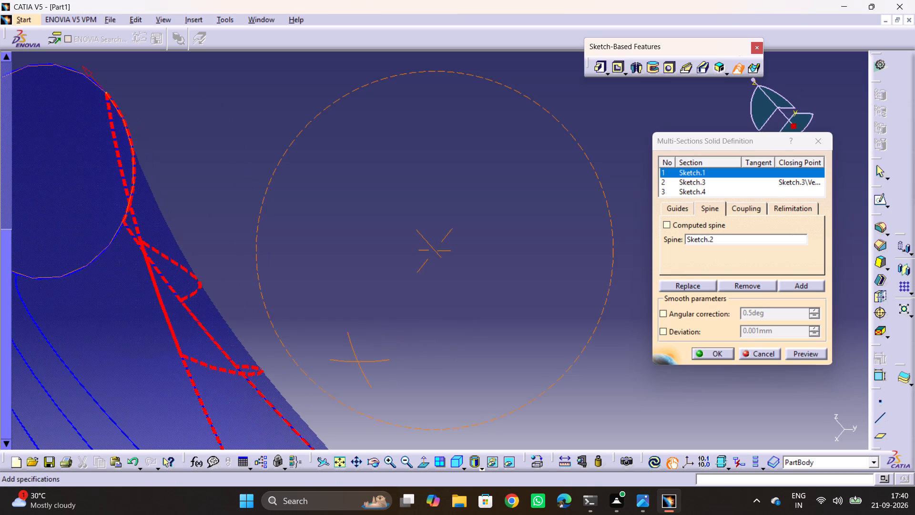
middle_click_drag(390, 244, 436, 386, "ctrl")
middle_click_drag(510, 325, 441, 271)
left_click_drag(502, 325, 439, 268)
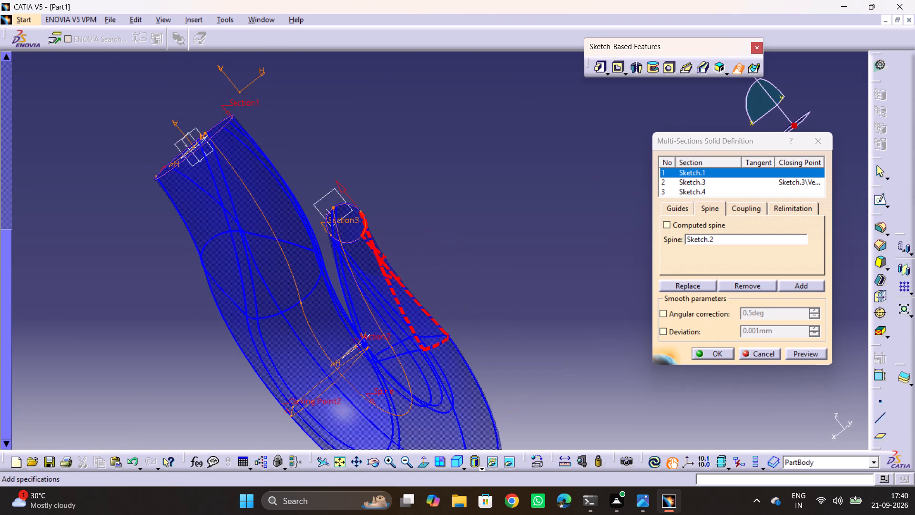
left_click(342, 186)
left_click(814, 356)
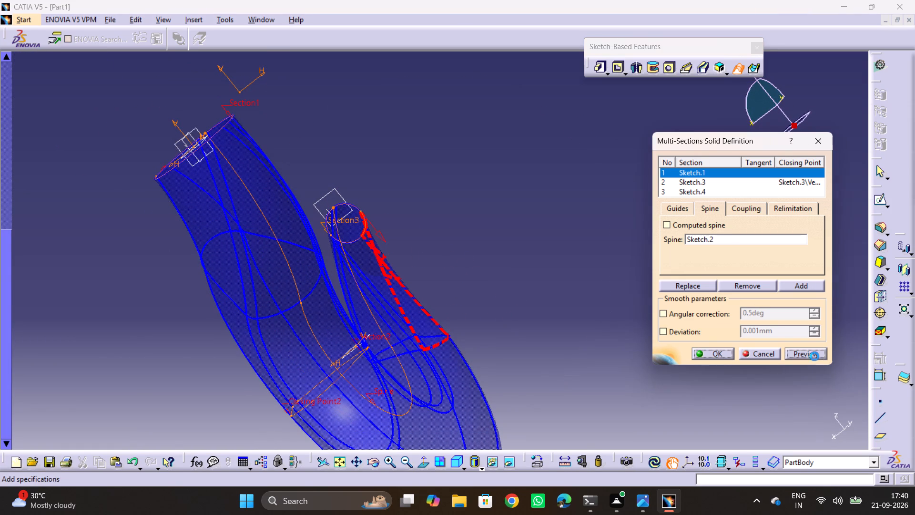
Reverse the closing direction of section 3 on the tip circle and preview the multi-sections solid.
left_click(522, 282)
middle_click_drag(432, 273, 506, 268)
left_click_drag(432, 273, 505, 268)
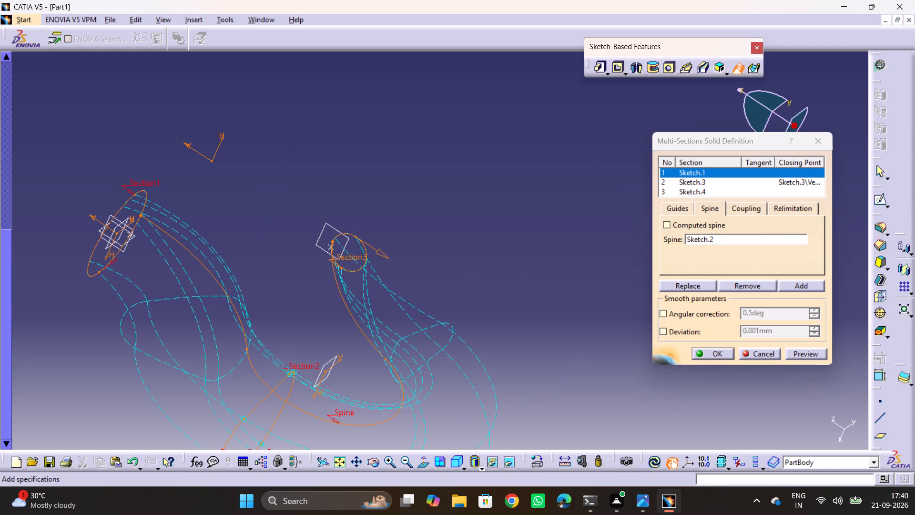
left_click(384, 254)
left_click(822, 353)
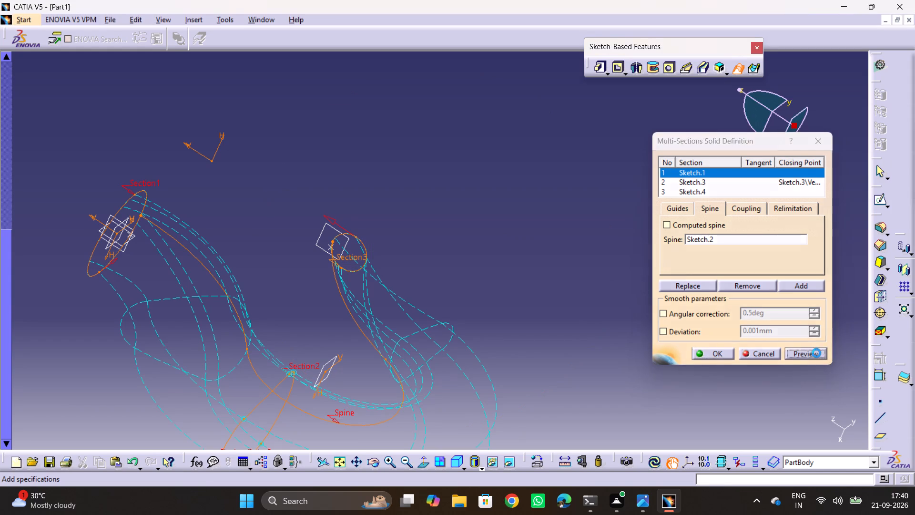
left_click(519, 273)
Inspect the previewed solid between the hook bend and section 3 at the tip from several angles.
middle_click_drag(388, 265, 467, 175, "ctrl")
middle_click_drag(298, 293, 460, 165)
scroll(298, 293, "down", 1)
left_click_drag(297, 293, 460, 165)
middle_click_drag(417, 319, 413, 319)
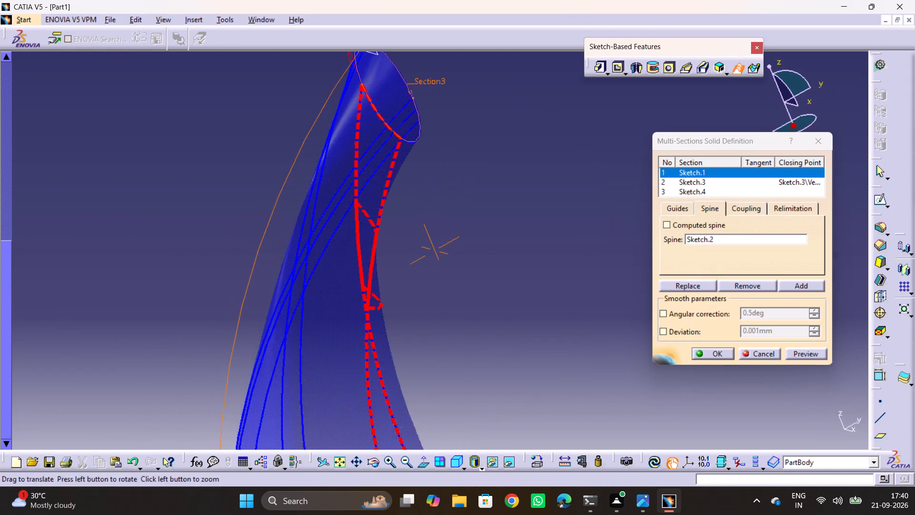
middle_click_drag(413, 319, 475, 287)
left_click_drag(410, 319, 475, 287)
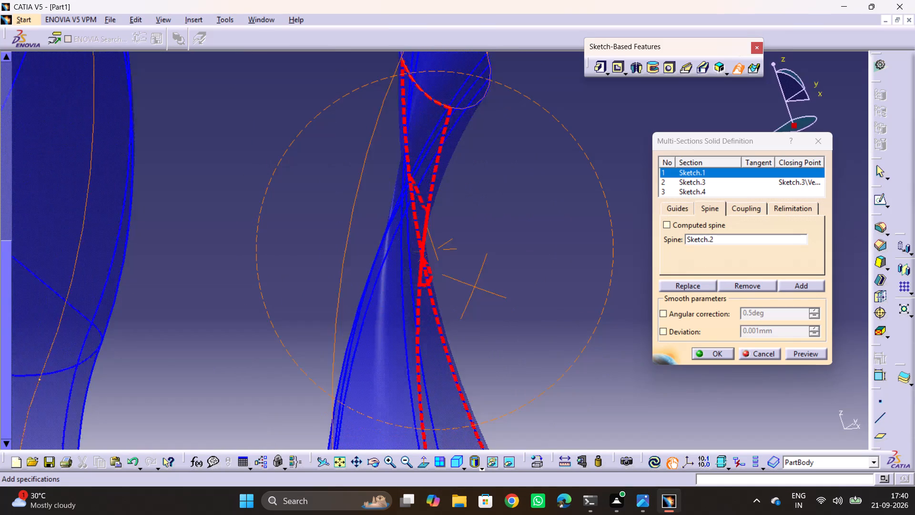
left_click_drag(475, 287, 355, 375)
middle_click_drag(475, 287, 353, 375)
middle_click_drag(384, 244, 393, 163, "ctrl")
middle_click_drag(385, 255, 338, 264)
left_click_drag(358, 259, 338, 264)
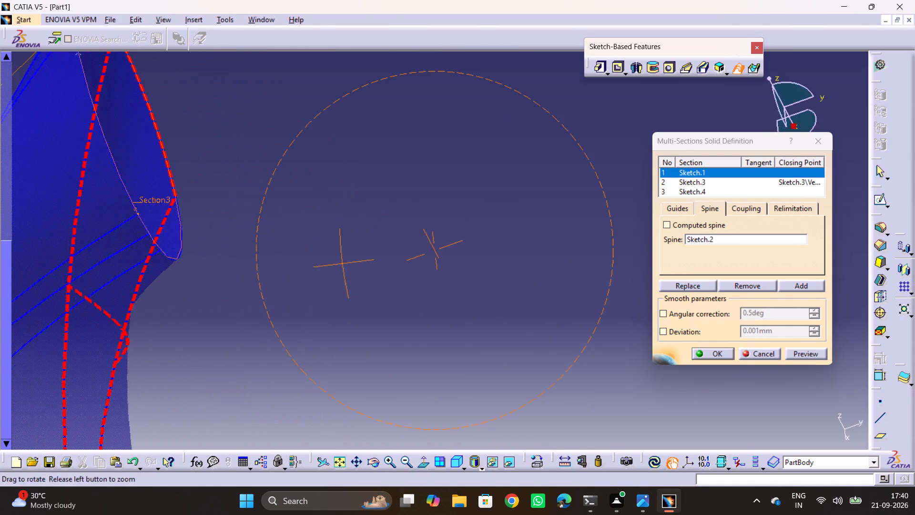
middle_click_drag(338, 264, 264, 299)
left_click_drag(338, 264, 264, 299)
middle_click_drag(229, 260, 444, 410, "ctrl")
middle_click_drag(417, 337, 478, 239)
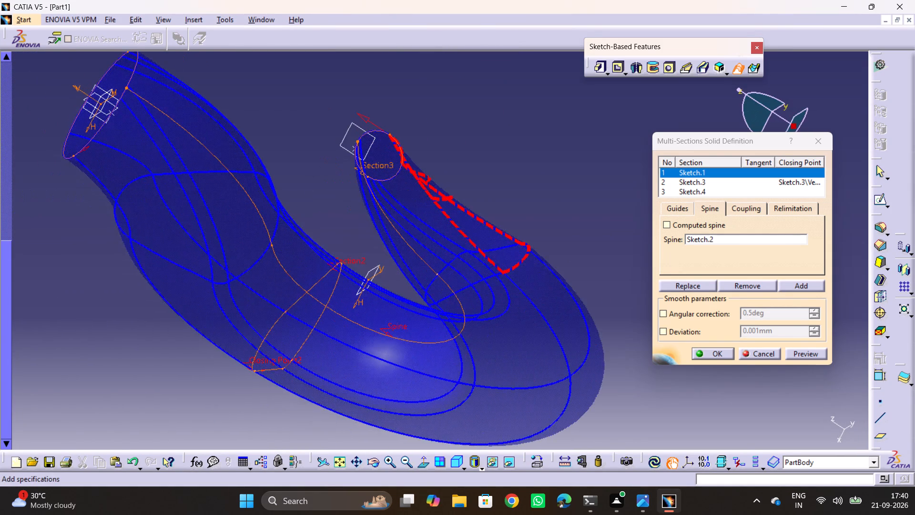
middle_click_drag(421, 173, 445, 121, "ctrl")
scroll(529, 283, "down", 1)
middle_click_drag(515, 286, 397, 416)
left_click_drag(510, 287, 420, 414)
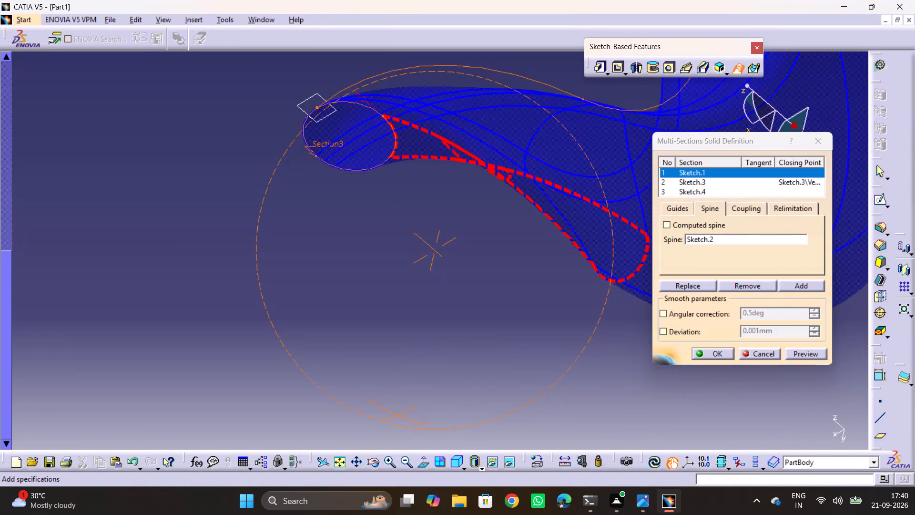
left_click_drag(420, 414, 466, 373)
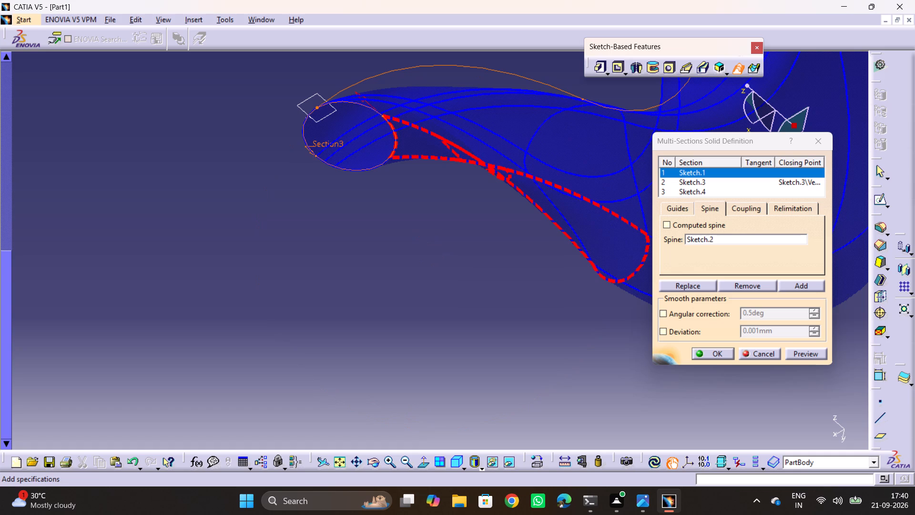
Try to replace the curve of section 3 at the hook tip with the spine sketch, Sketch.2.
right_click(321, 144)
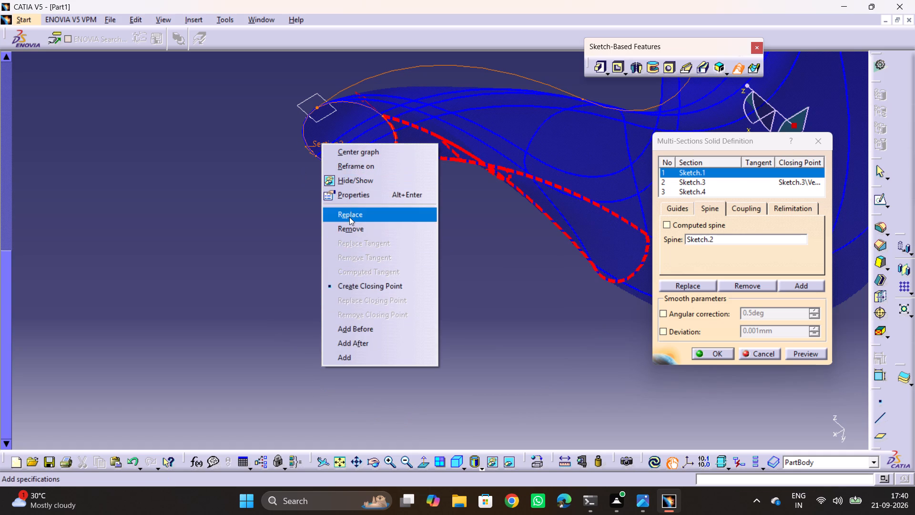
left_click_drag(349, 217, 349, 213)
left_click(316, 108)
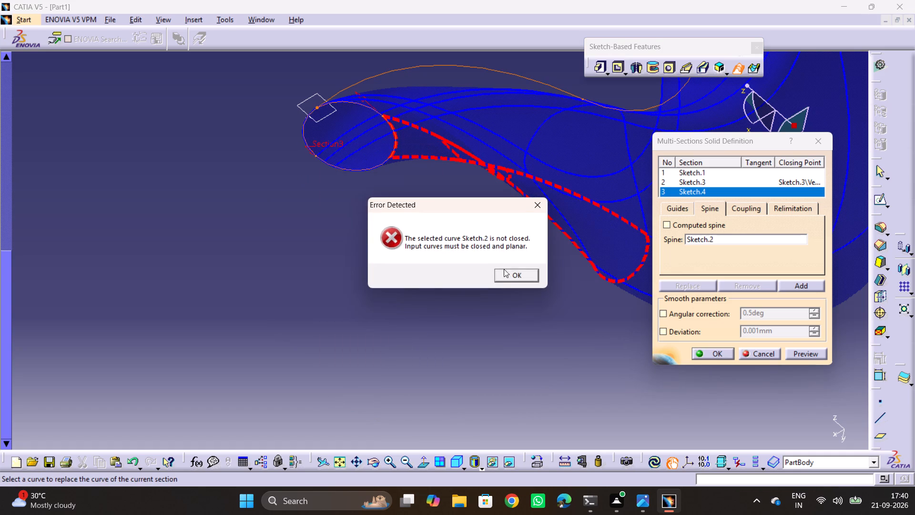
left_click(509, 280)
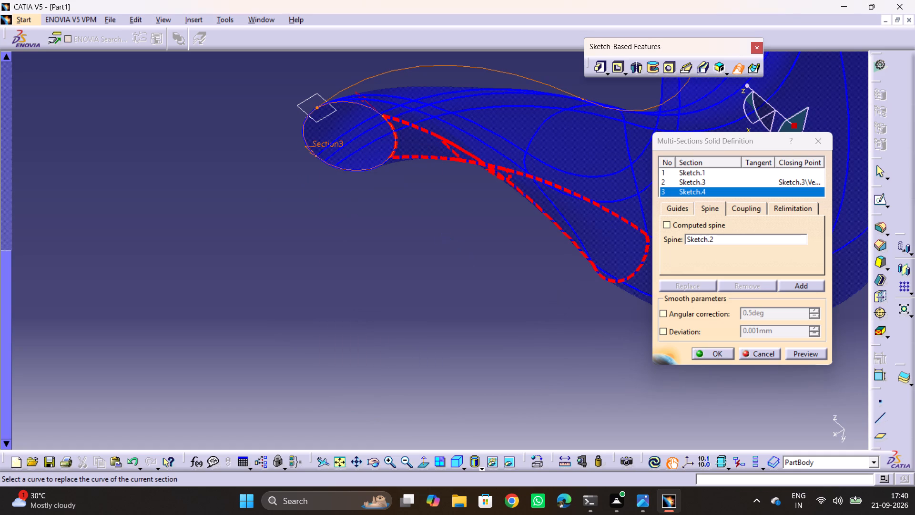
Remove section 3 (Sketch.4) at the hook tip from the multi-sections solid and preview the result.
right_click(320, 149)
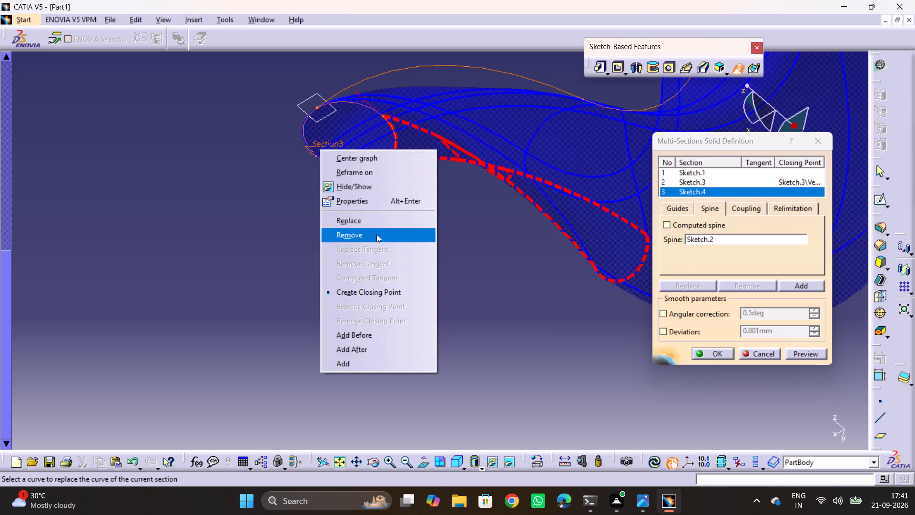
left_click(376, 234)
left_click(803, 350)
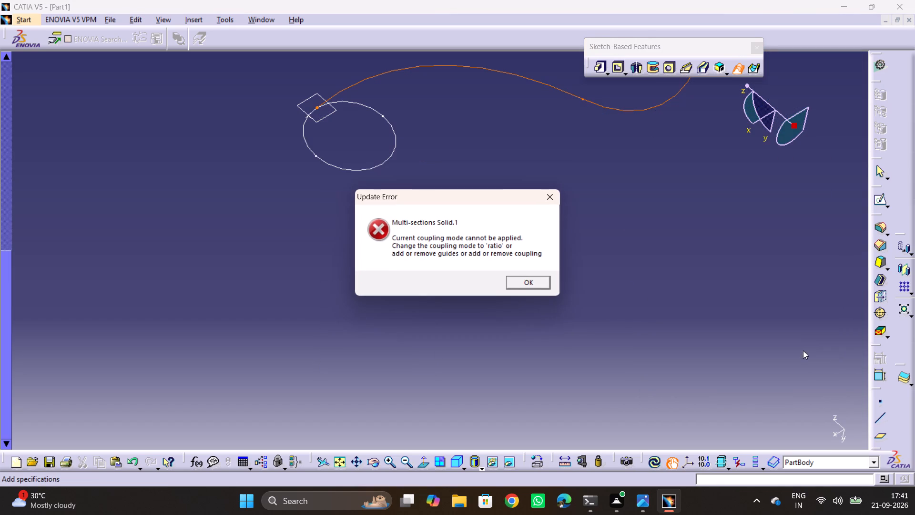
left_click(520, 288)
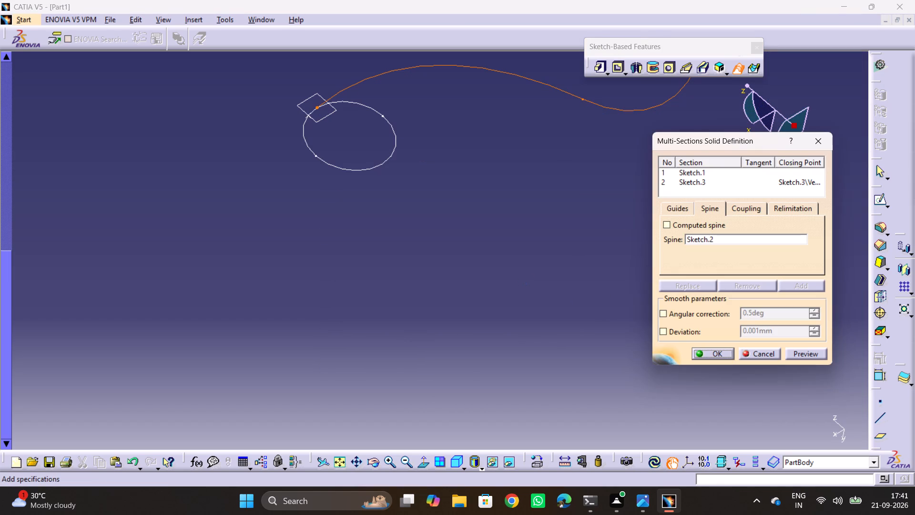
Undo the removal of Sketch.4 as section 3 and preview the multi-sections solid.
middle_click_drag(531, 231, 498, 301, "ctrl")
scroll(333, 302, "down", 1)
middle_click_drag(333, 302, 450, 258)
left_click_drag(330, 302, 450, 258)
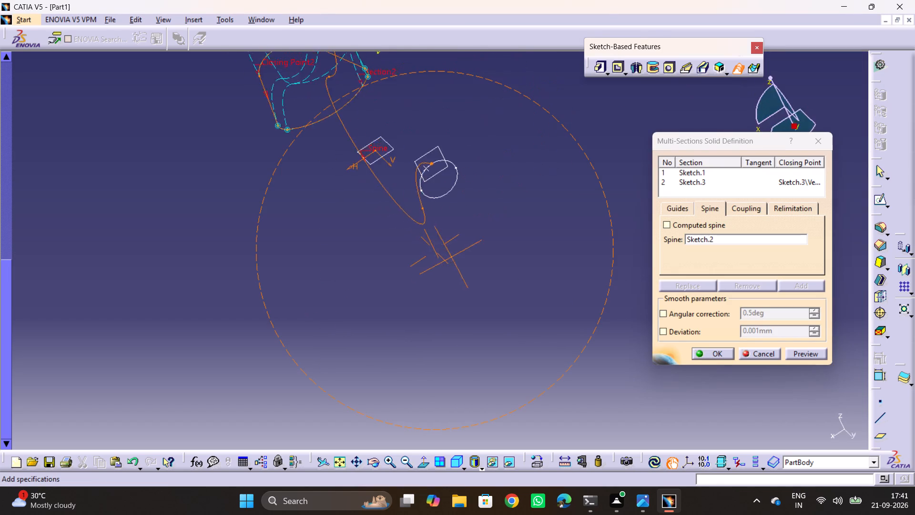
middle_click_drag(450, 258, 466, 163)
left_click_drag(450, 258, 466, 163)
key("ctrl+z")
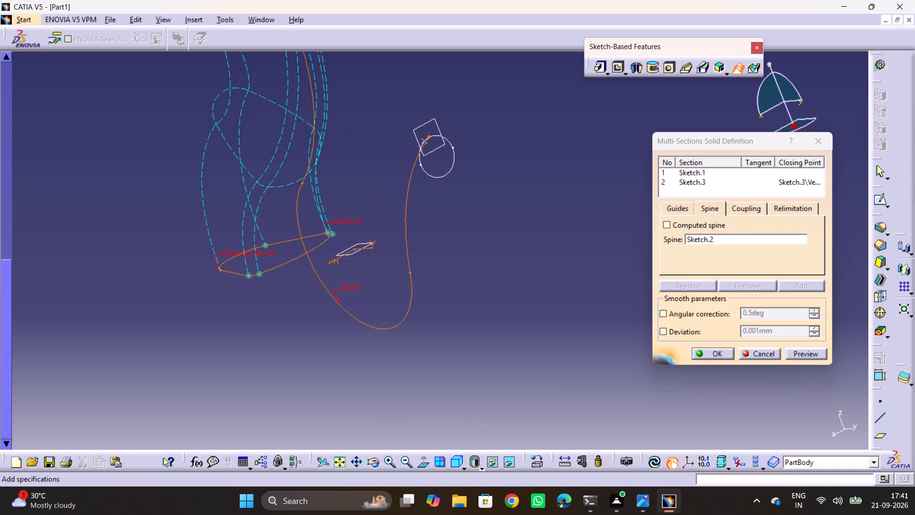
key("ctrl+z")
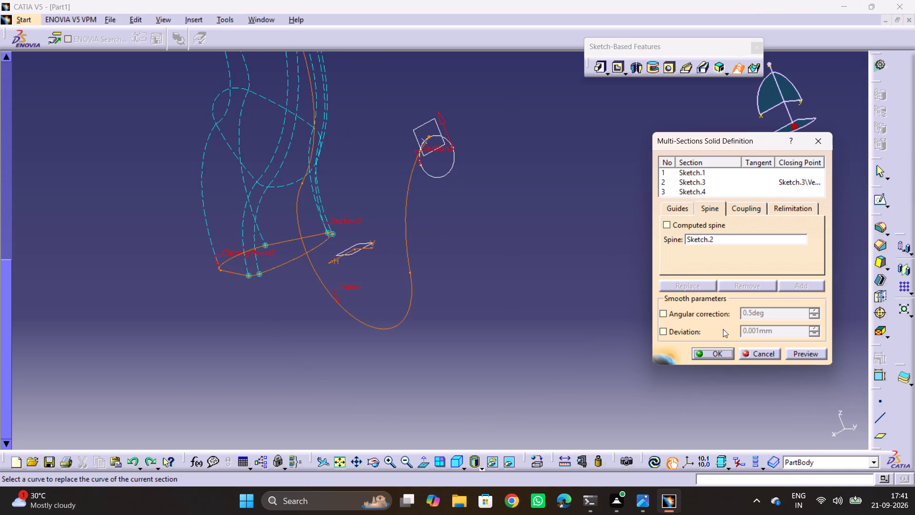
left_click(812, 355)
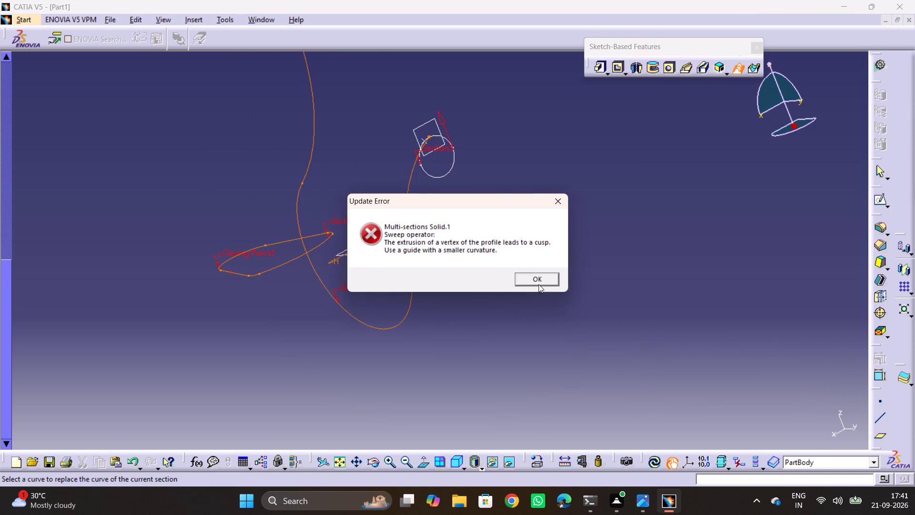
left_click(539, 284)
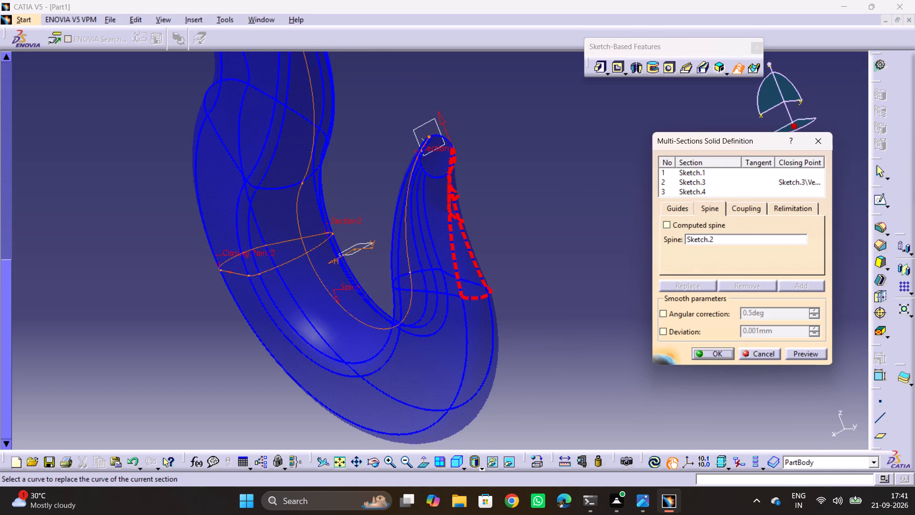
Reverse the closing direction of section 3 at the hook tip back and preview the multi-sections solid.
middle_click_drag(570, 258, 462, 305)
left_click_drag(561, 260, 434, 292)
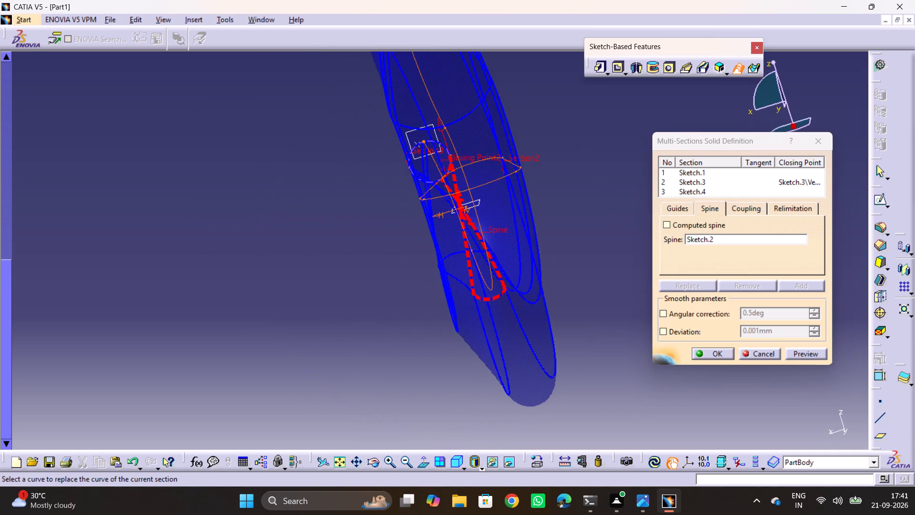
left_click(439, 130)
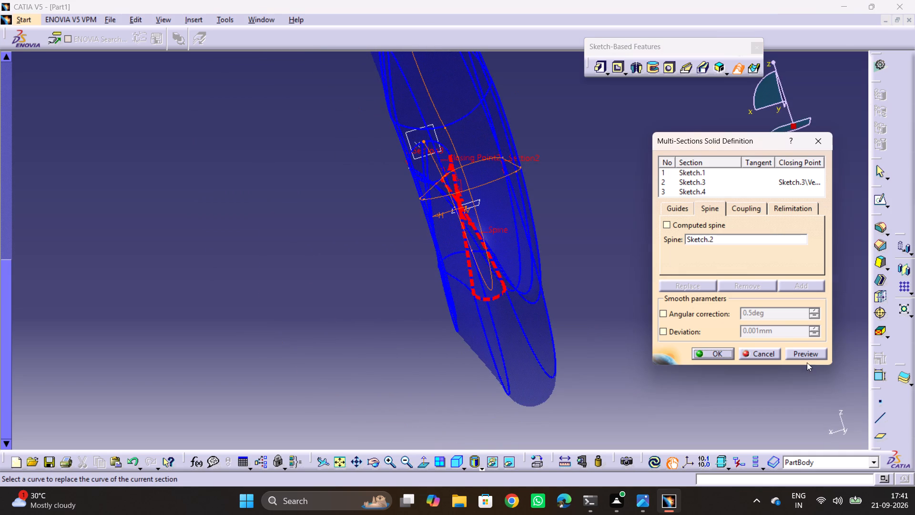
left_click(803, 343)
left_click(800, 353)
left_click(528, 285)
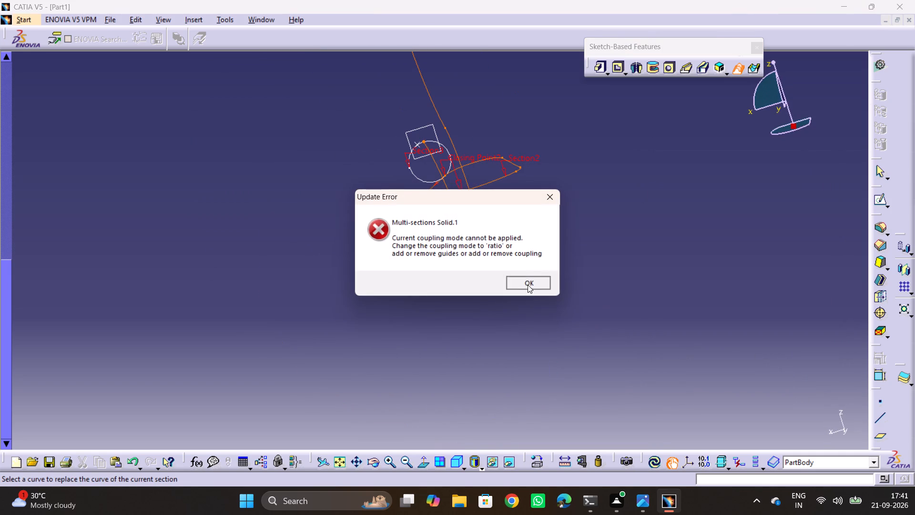
Examine section 3's closing point, its direction and the coupling curves around the hook tip from several angles.
middle_click_drag(537, 366, 346, 332)
left_click_drag(536, 366, 346, 332)
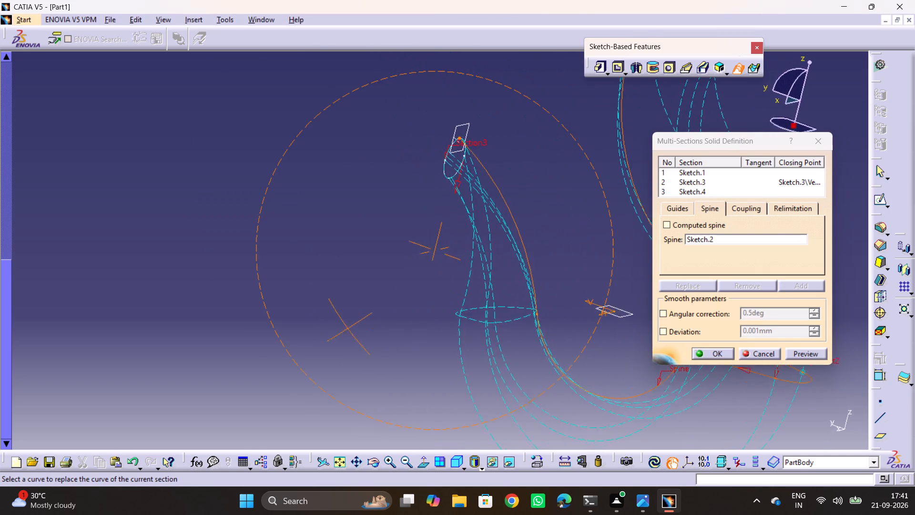
middle_click_drag(346, 332, 433, 317)
left_click_drag(346, 332, 433, 317)
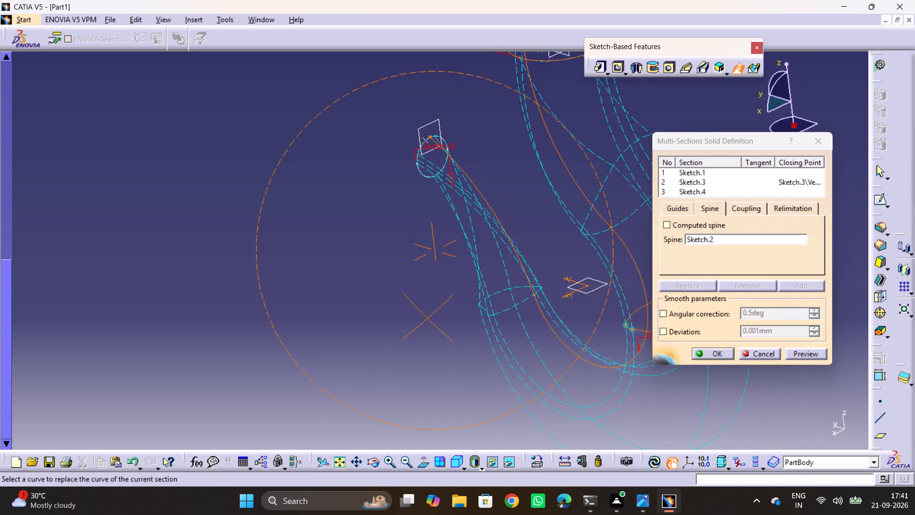
left_click_drag(433, 317, 394, 367)
middle_click_drag(433, 317, 395, 367)
middle_click_drag(440, 178, 451, 97, "ctrl")
middle_click_drag(480, 116, 586, 329)
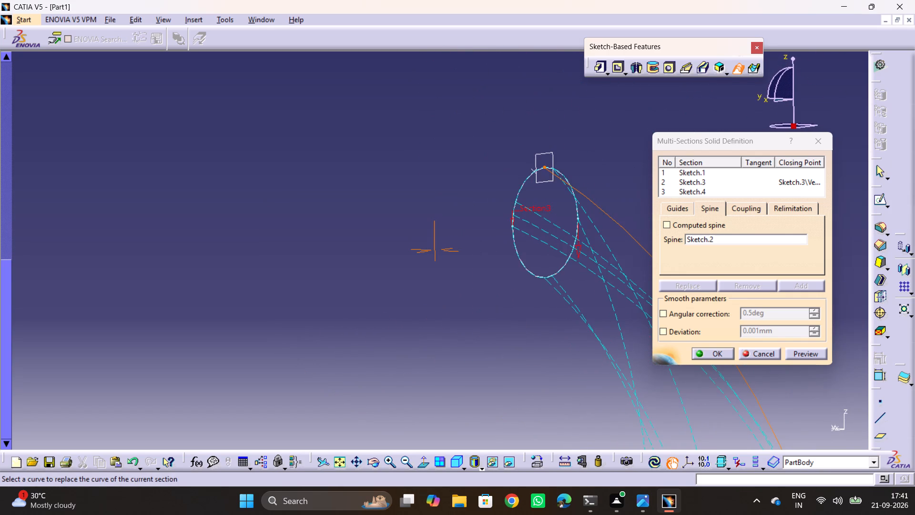
middle_click_drag(403, 256, 591, 340)
left_click_drag(403, 256, 556, 289)
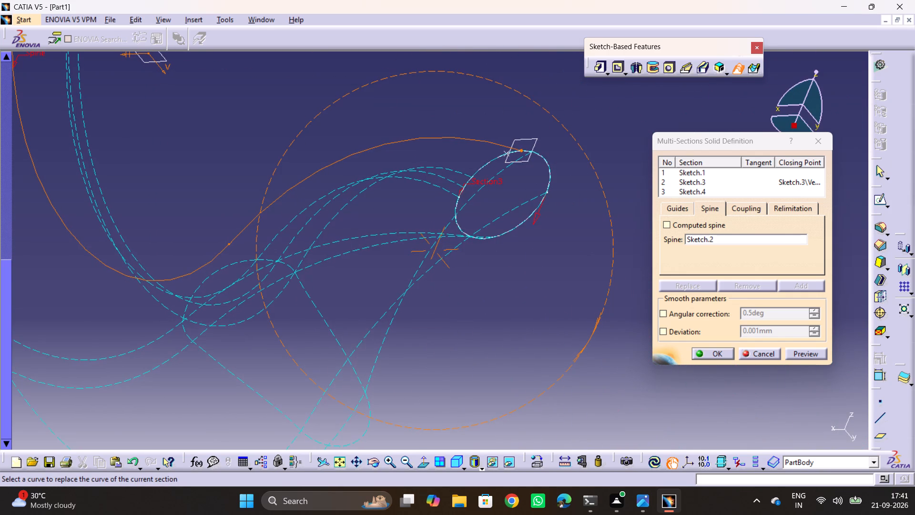
left_click_drag(556, 289, 553, 289)
middle_click_drag(543, 328, 469, 319)
left_click_drag(533, 328, 473, 319)
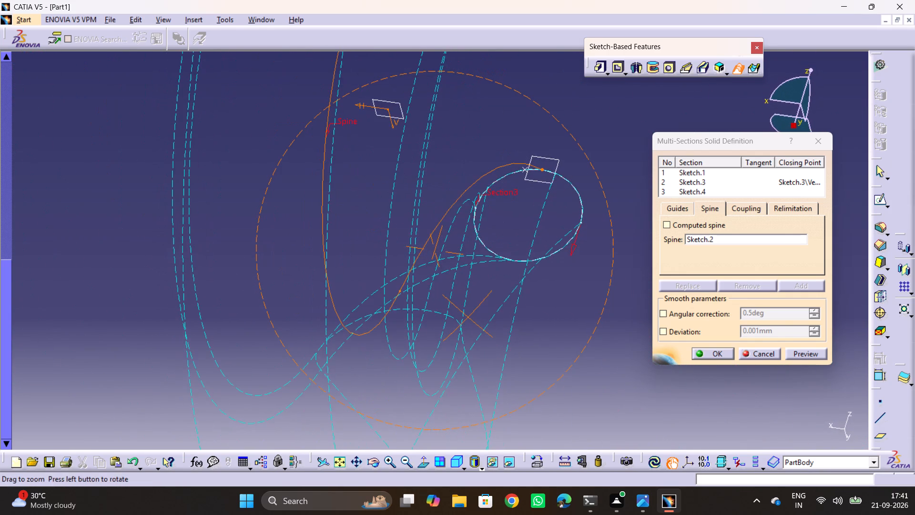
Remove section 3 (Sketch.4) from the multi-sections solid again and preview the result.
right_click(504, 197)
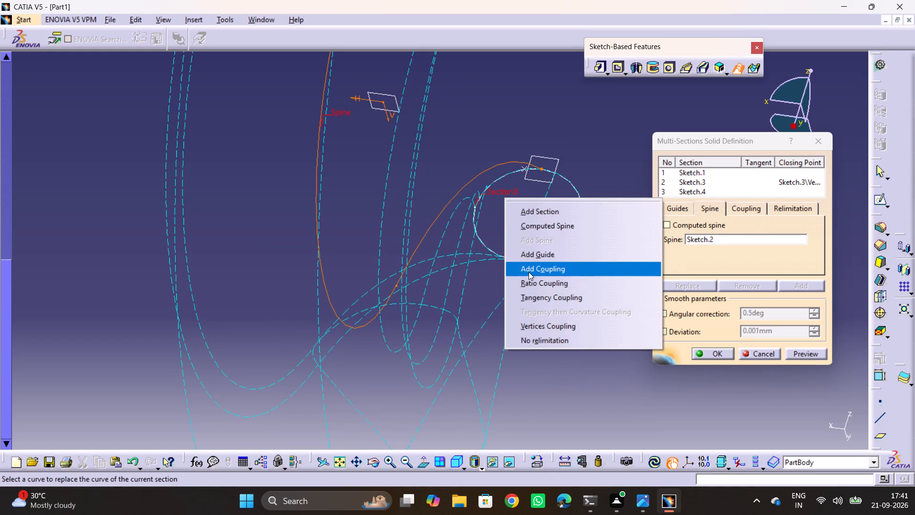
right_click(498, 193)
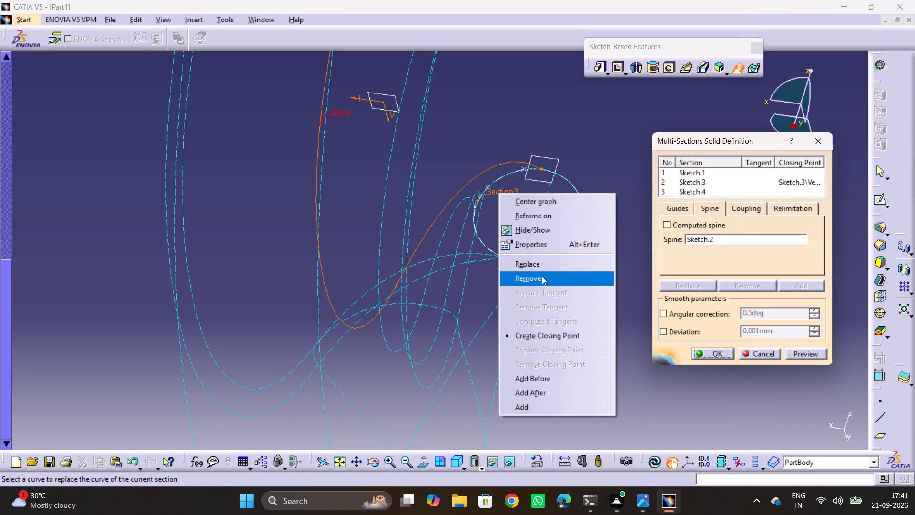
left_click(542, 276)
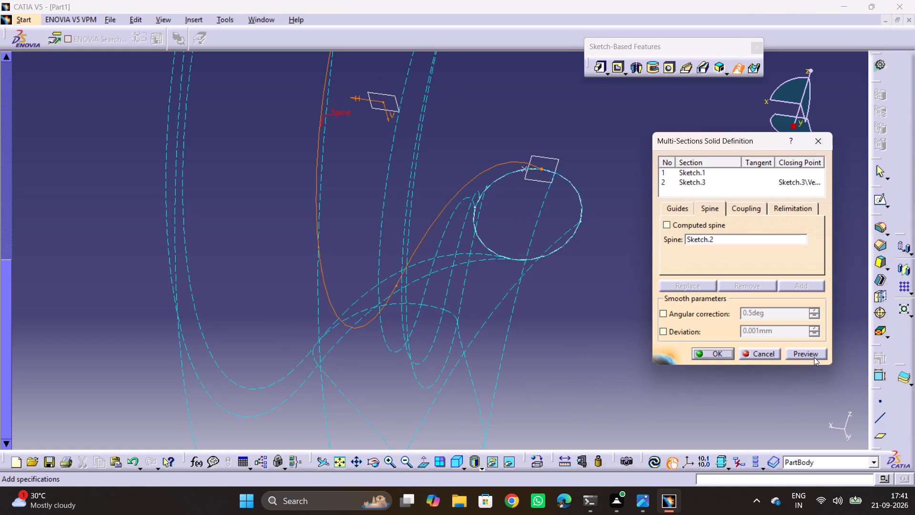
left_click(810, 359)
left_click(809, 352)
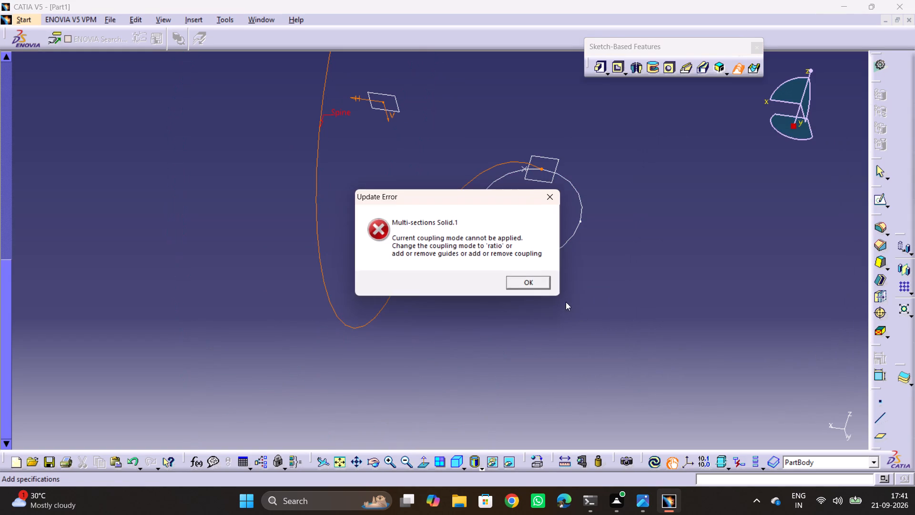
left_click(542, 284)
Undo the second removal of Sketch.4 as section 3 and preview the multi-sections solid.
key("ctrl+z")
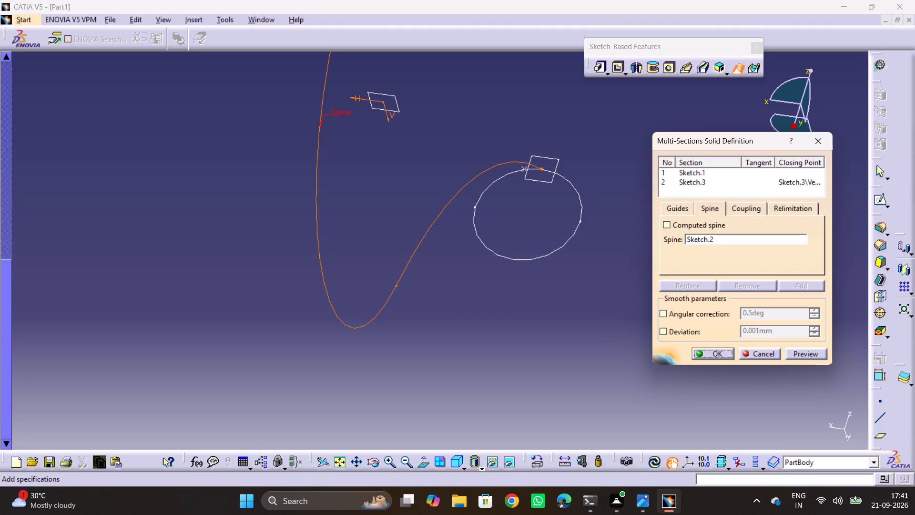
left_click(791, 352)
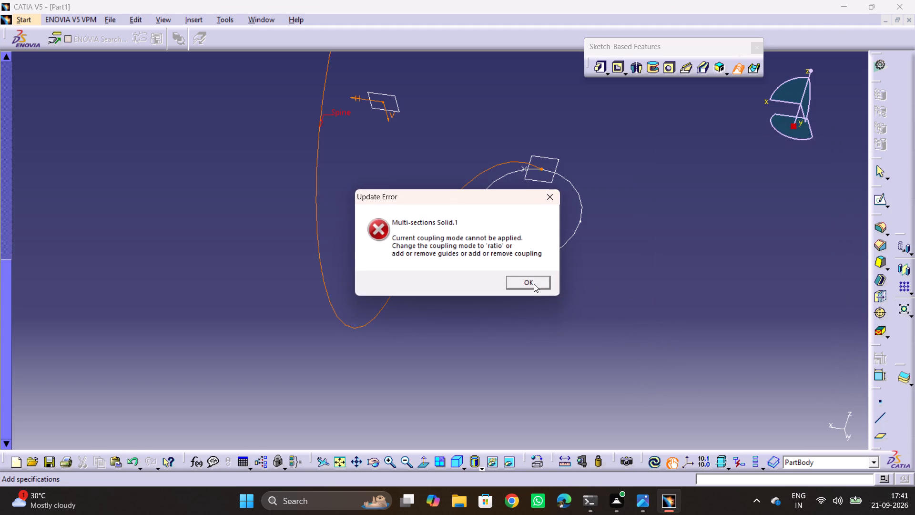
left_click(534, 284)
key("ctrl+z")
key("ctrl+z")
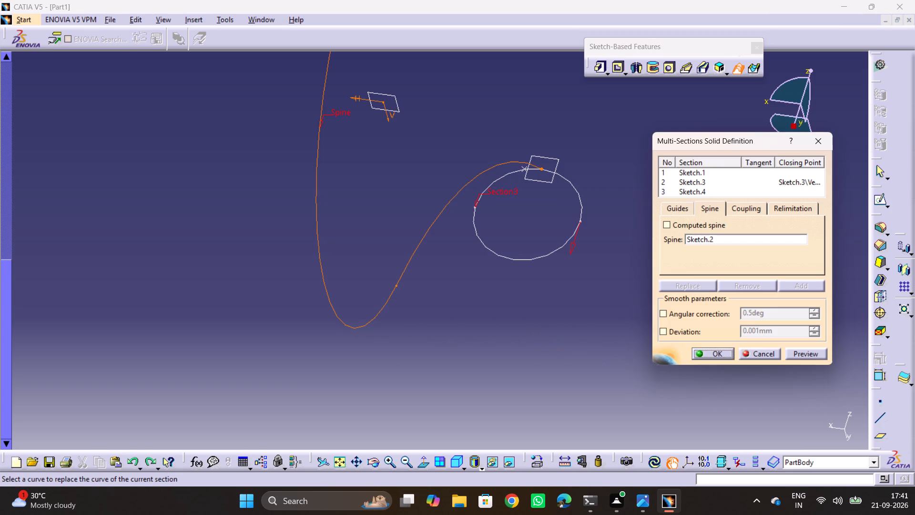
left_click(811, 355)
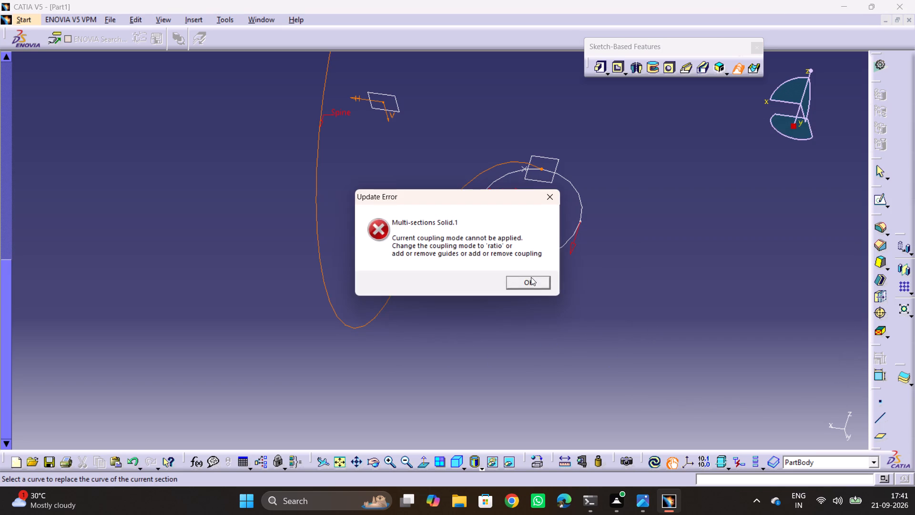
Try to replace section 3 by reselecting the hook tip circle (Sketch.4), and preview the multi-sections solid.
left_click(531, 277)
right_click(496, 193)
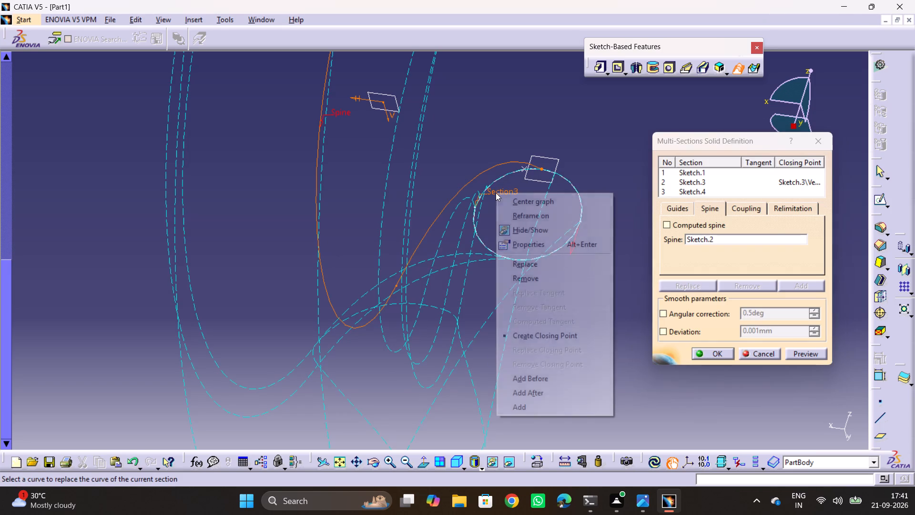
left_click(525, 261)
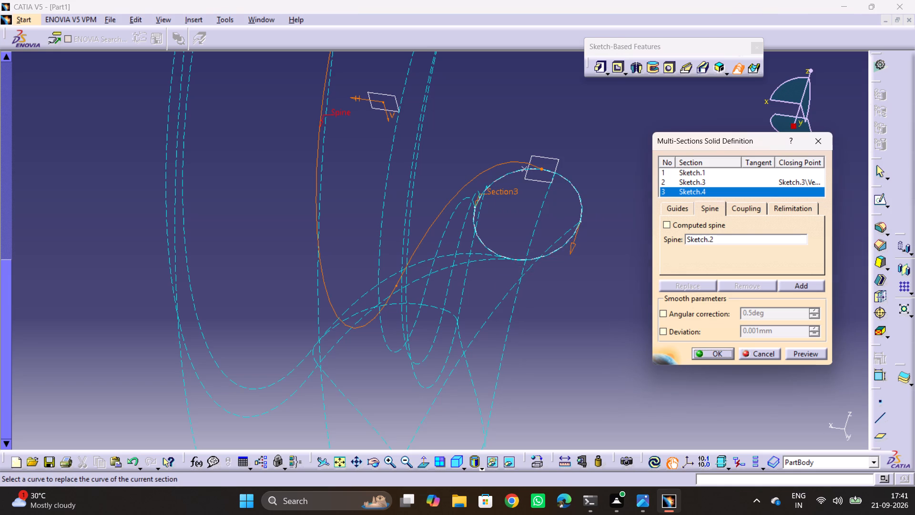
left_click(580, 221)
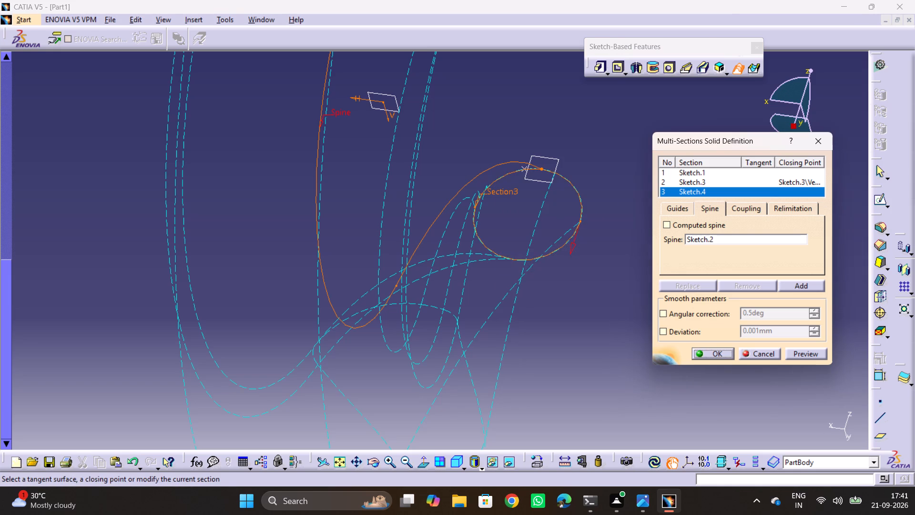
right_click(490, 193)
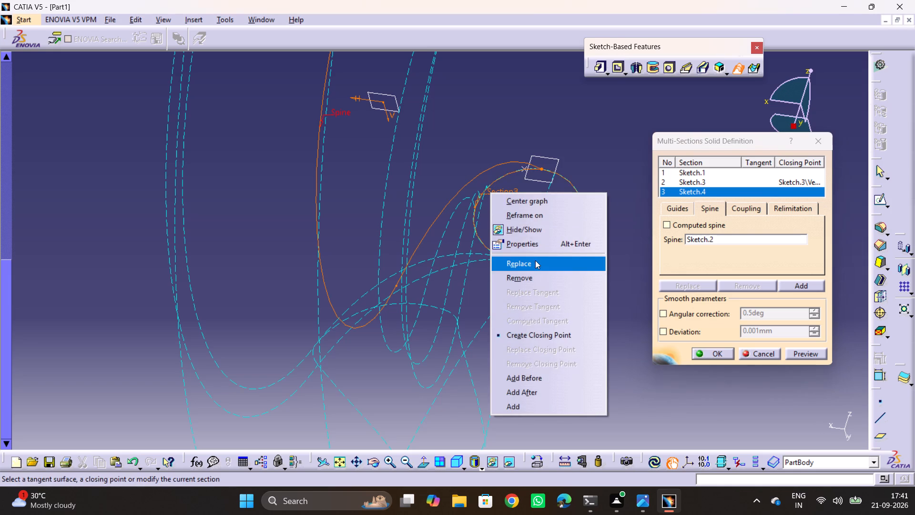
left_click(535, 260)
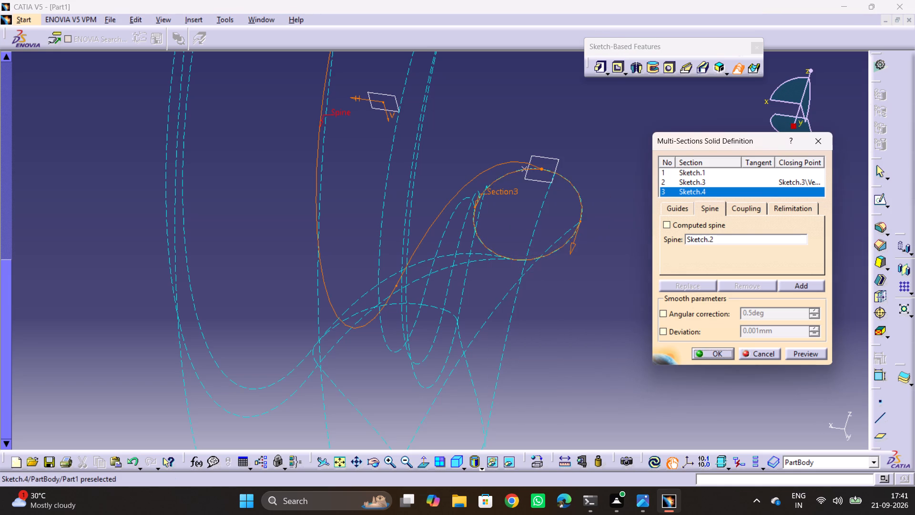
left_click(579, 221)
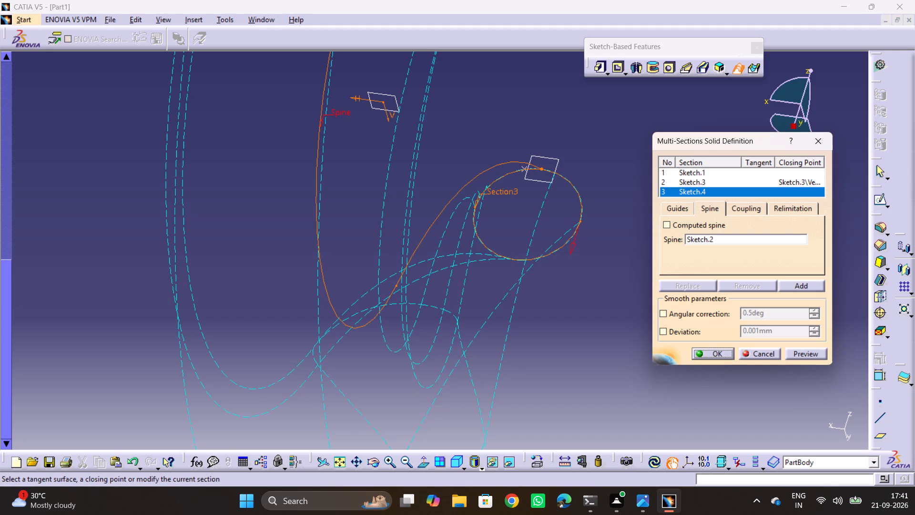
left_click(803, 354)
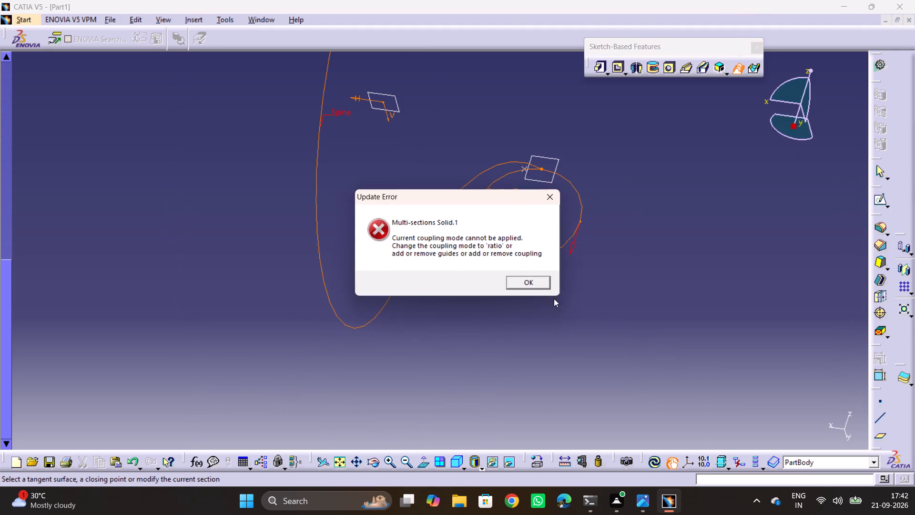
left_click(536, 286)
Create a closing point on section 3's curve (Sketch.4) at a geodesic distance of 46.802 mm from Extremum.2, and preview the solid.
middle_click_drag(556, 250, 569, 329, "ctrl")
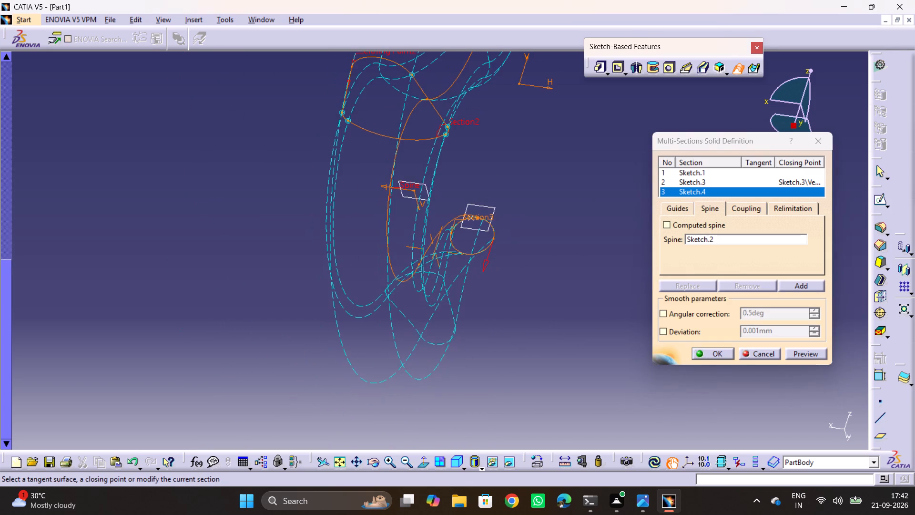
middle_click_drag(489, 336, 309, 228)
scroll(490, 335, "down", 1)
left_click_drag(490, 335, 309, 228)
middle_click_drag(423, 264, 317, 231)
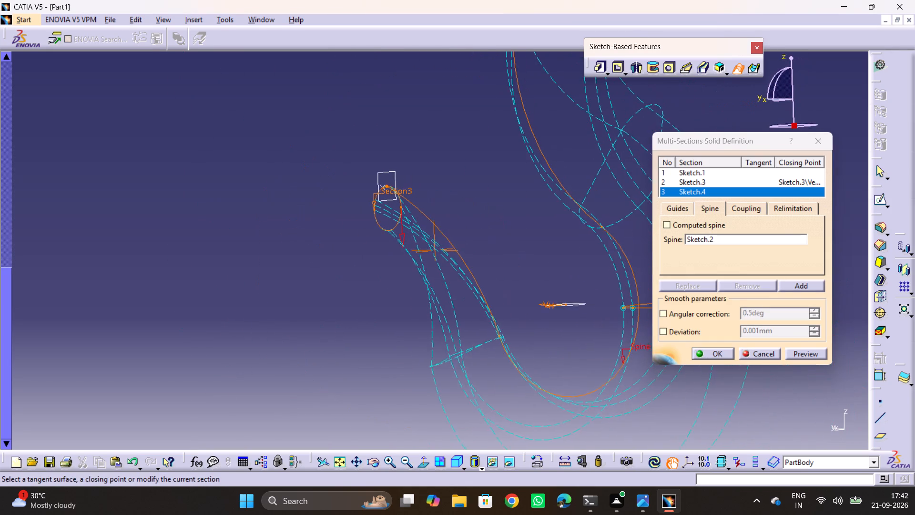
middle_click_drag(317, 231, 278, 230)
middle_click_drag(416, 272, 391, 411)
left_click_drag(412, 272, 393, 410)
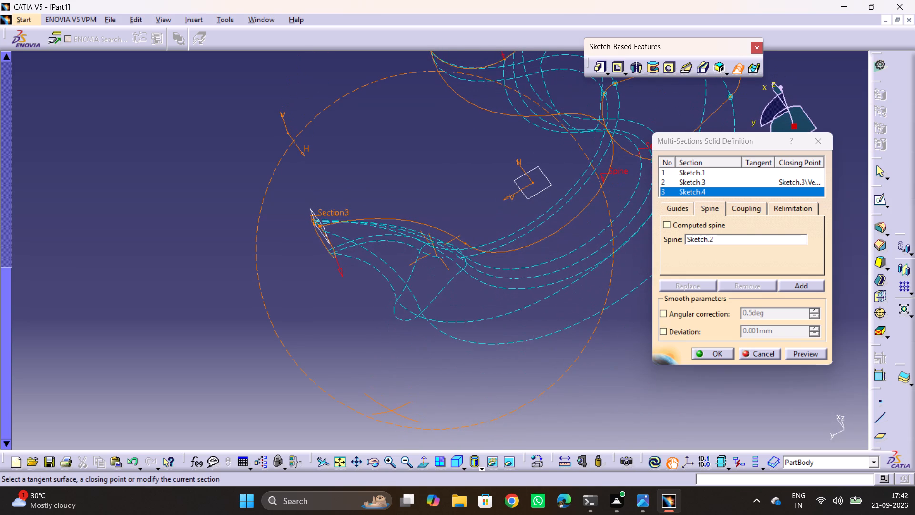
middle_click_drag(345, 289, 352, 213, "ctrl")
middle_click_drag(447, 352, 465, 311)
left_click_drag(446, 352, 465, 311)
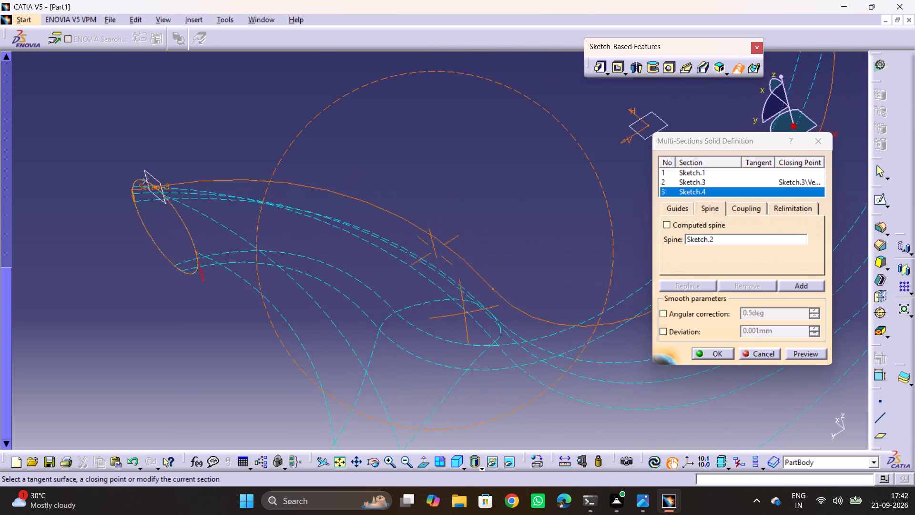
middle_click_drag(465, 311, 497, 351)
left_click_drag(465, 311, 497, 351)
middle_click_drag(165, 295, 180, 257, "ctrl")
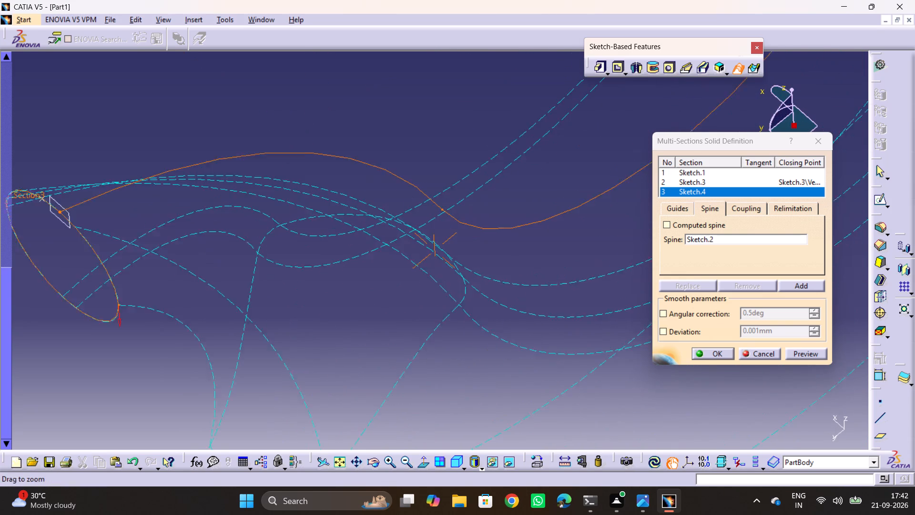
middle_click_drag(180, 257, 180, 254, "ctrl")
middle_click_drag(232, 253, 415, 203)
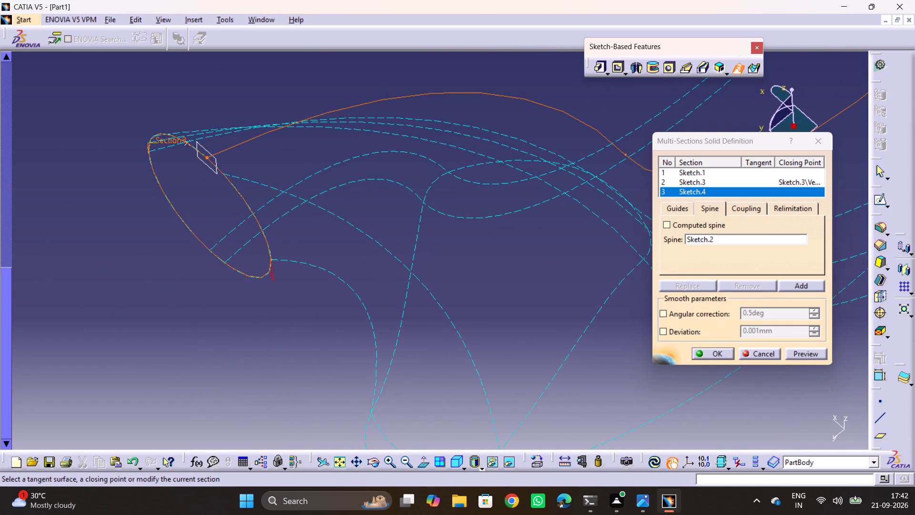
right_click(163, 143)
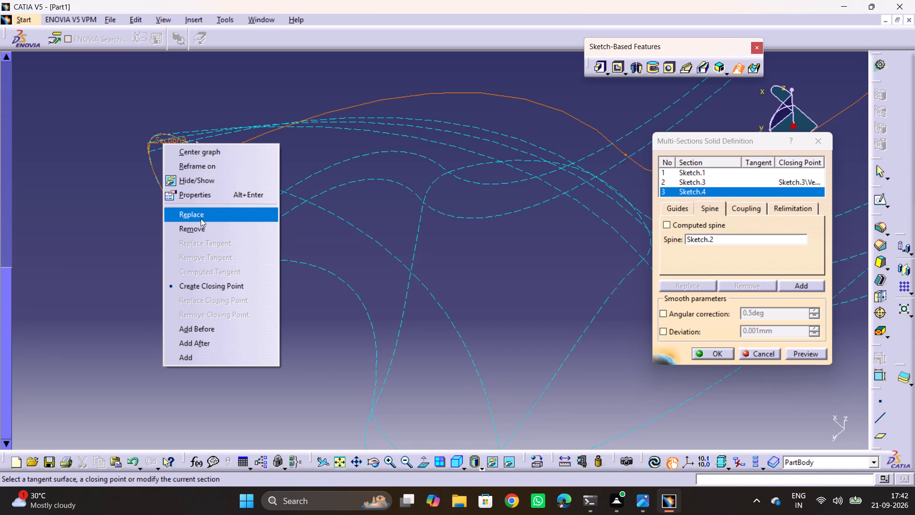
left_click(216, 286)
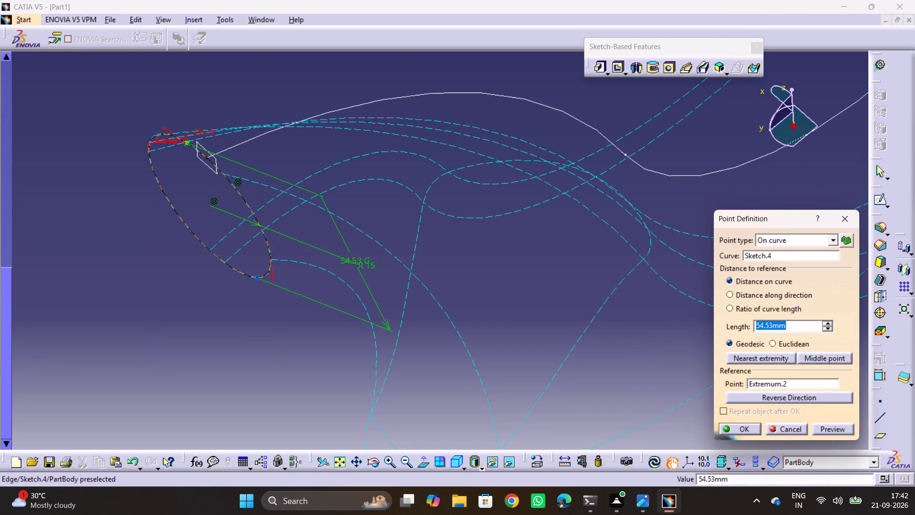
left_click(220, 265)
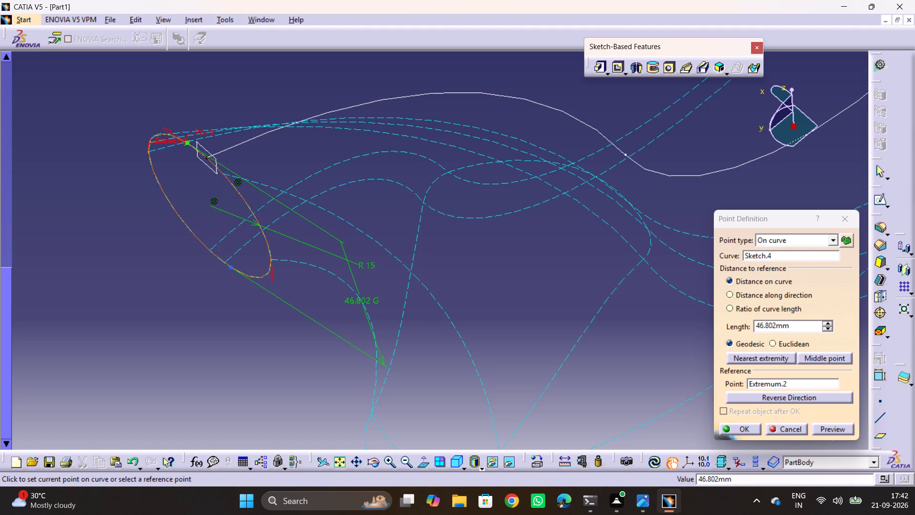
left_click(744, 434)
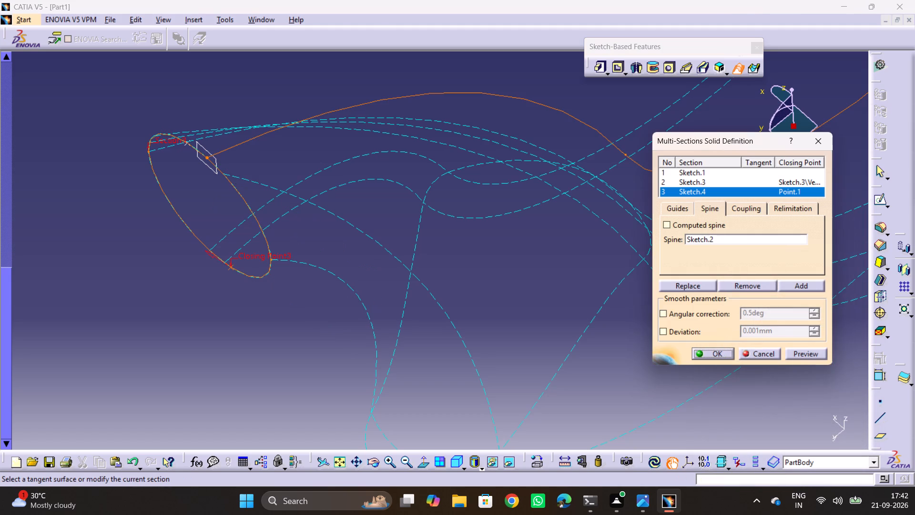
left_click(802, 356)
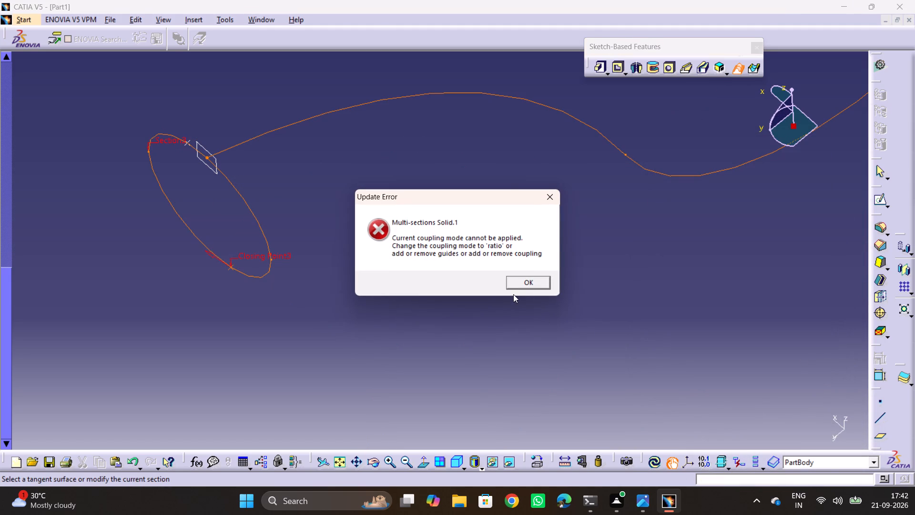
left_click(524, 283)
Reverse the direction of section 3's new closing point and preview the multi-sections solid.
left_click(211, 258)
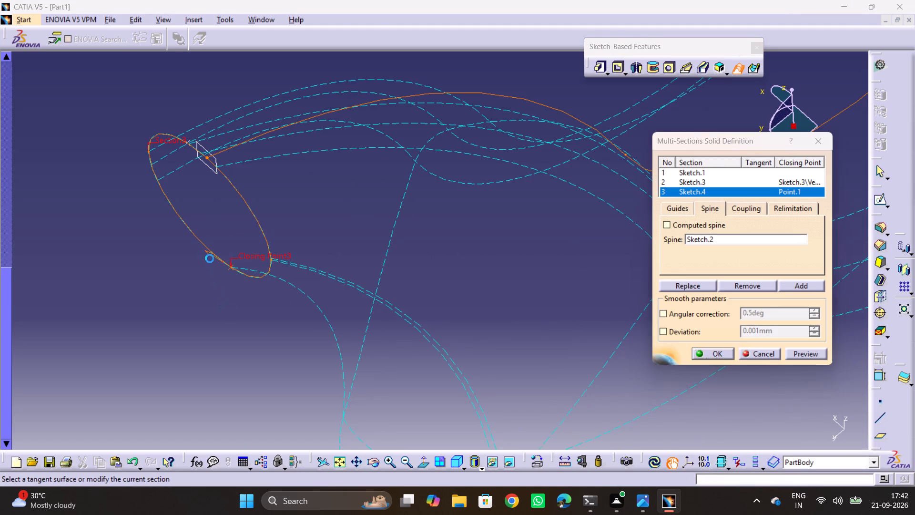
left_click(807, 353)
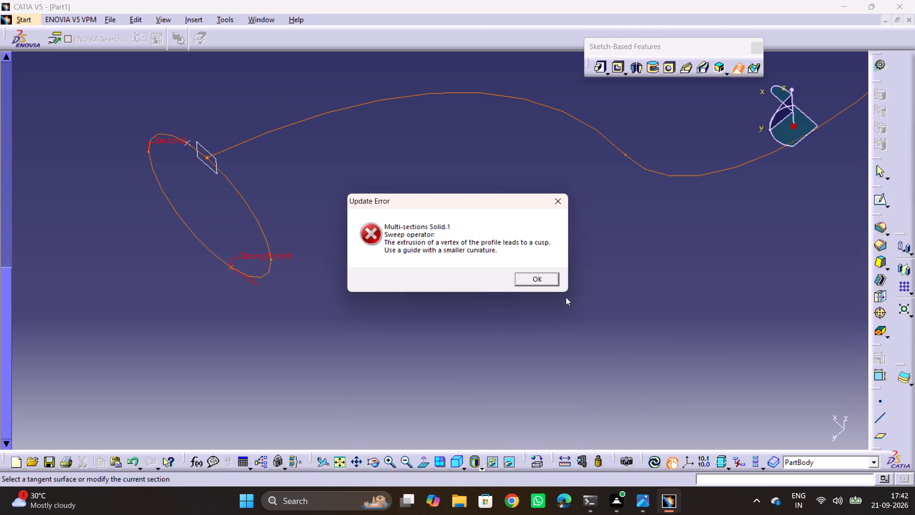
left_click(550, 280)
Examine the previewed solid from several angles, focusing on the red-highlighted faces between the hook bend and section 3.
scroll(490, 205, "down", 1, "ctrl")
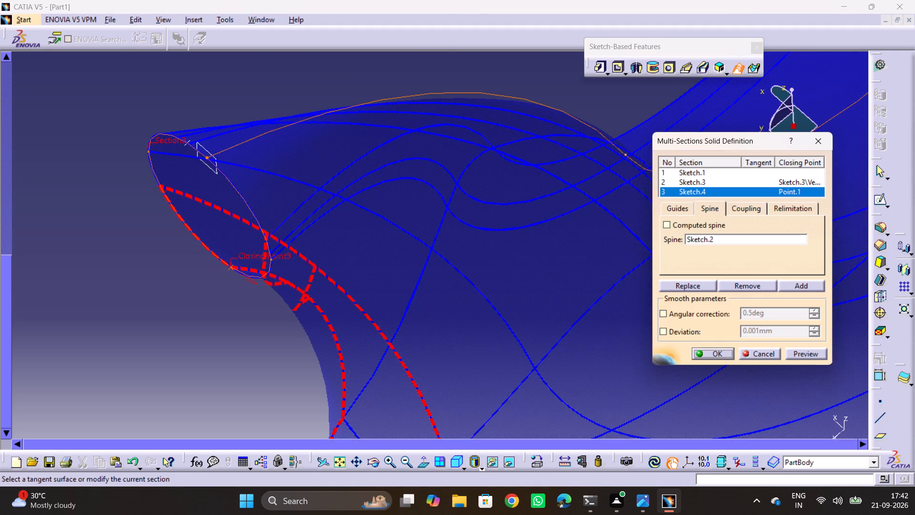
middle_click_drag(490, 205, 610, 147, "ctrl")
left_click_drag(488, 213, 610, 147, "ctrl")
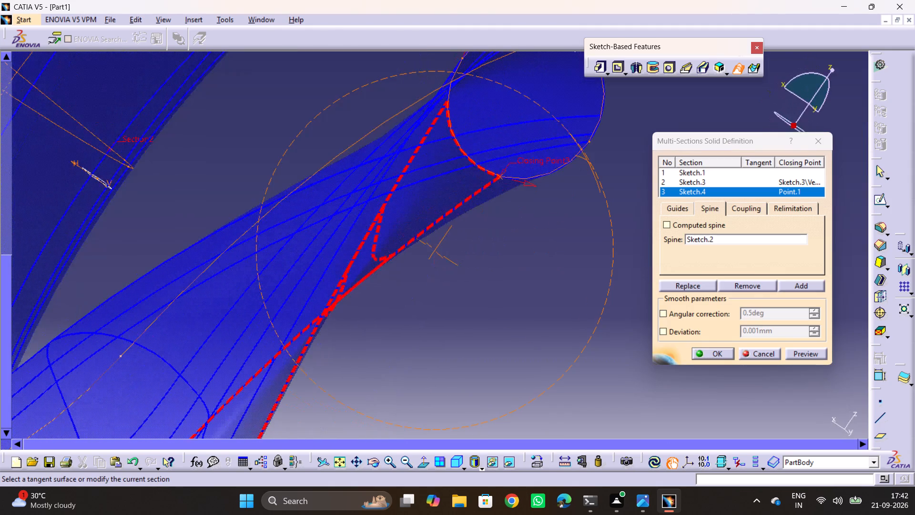
middle_click_drag(610, 147, 580, 212, "ctrl")
left_click_drag(610, 147, 577, 211, "ctrl")
middle_click_drag(456, 266, 470, 234, "ctrl")
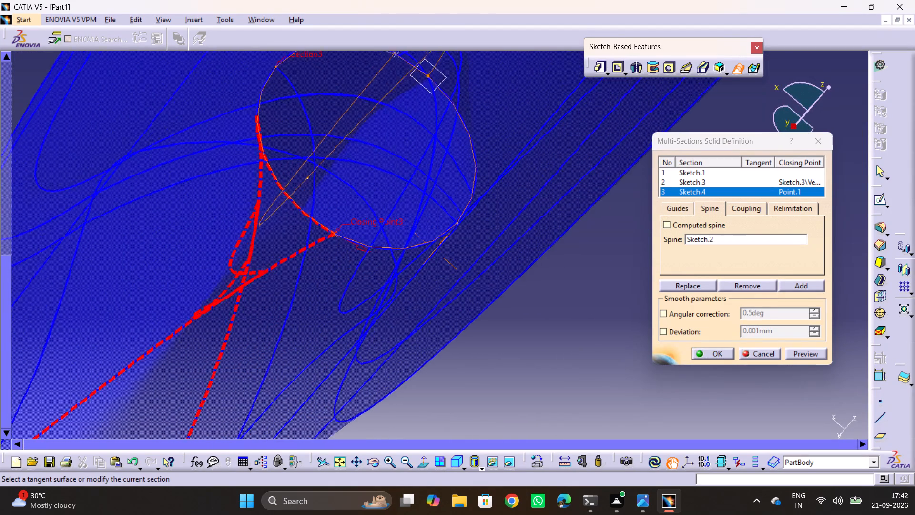
middle_click_drag(470, 234, 474, 247, "ctrl")
middle_click_drag(346, 339, 501, 366)
left_click_drag(346, 339, 501, 366)
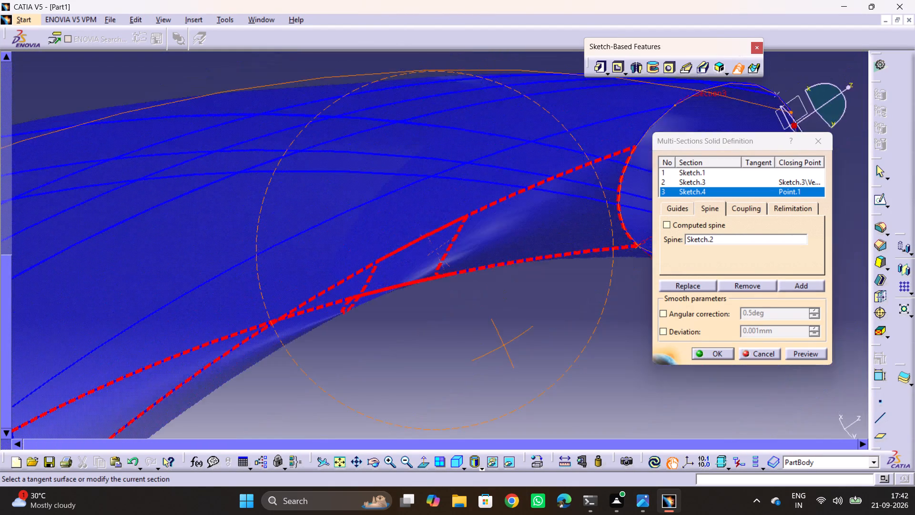
left_click_drag(501, 366, 492, 446)
middle_click_drag(501, 366, 492, 443)
middle_click_drag(452, 260, 438, 417, "ctrl")
middle_click_drag(510, 331, 408, 140)
left_click_drag(510, 331, 408, 140)
middle_click_drag(444, 268, 442, 269)
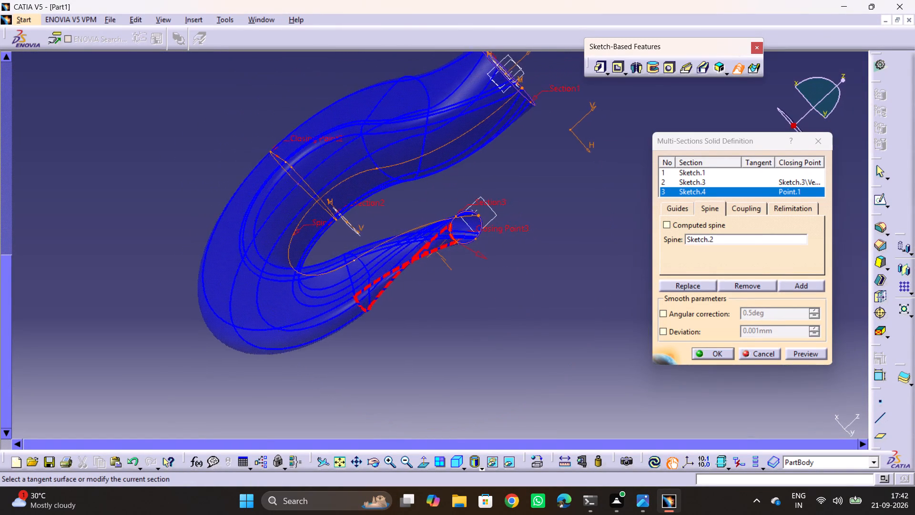
middle_click_drag(442, 269, 401, 223)
left_click_drag(435, 269, 401, 223)
middle_click_drag(409, 273, 419, 222, "ctrl")
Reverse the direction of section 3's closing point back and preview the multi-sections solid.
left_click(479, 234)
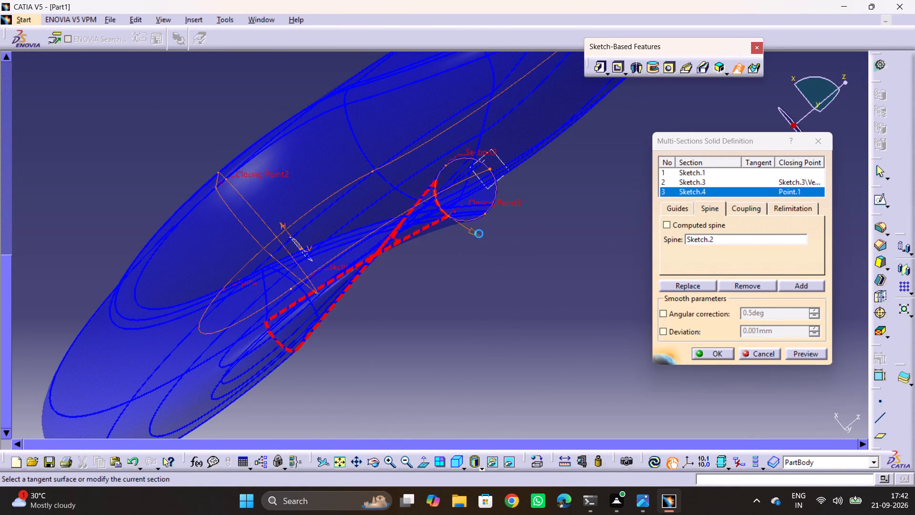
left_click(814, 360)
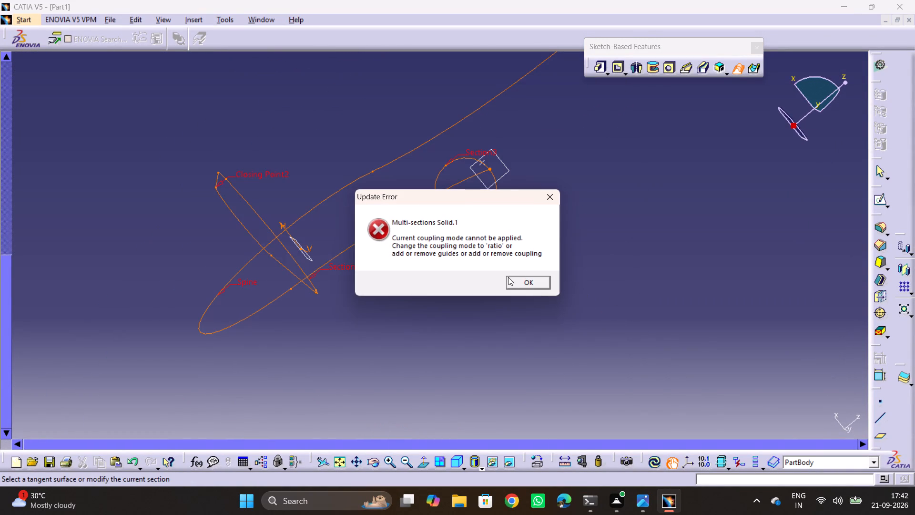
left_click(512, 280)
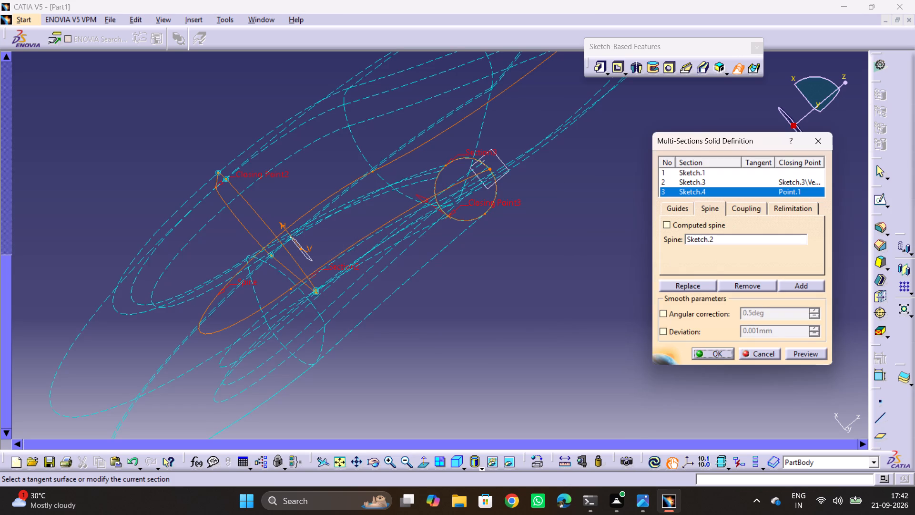
Reverse section 3's closing direction once more, remove its created closing point and preview the multi-sections solid.
left_click(425, 195)
right_click(508, 200)
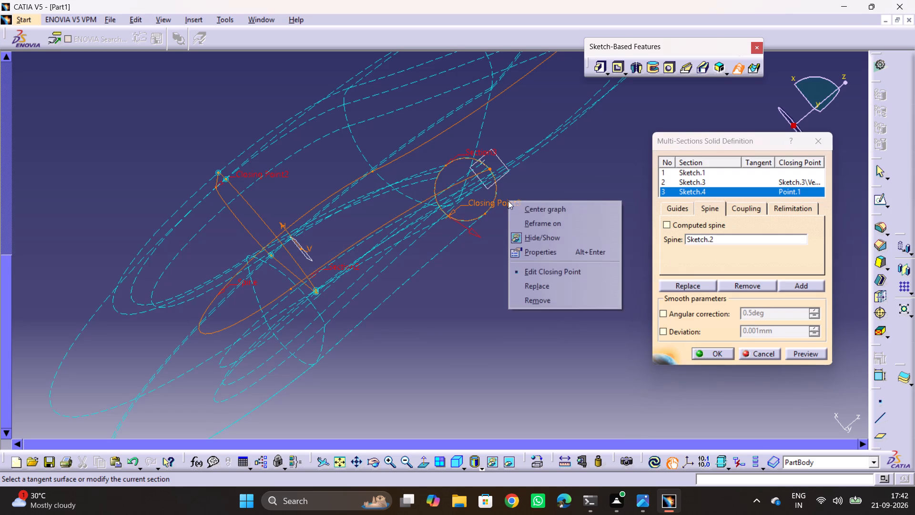
left_click(545, 302)
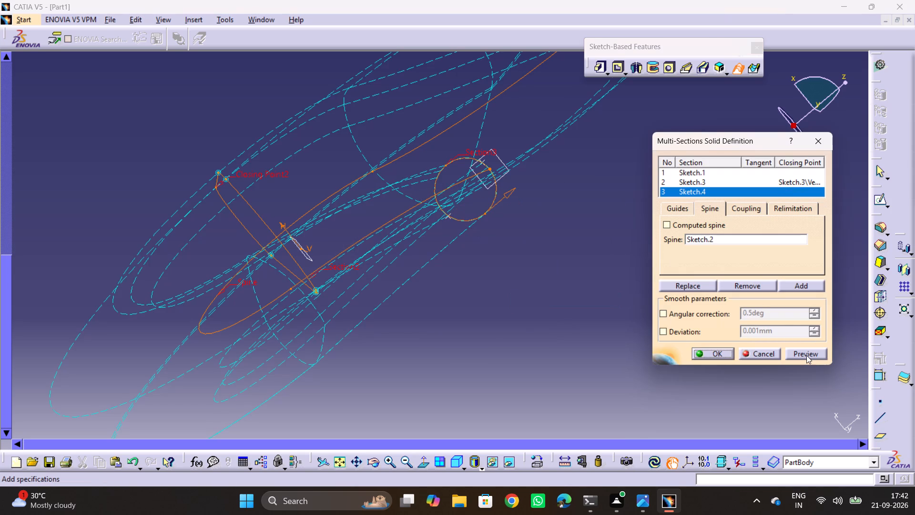
left_click(806, 355)
left_click(541, 273)
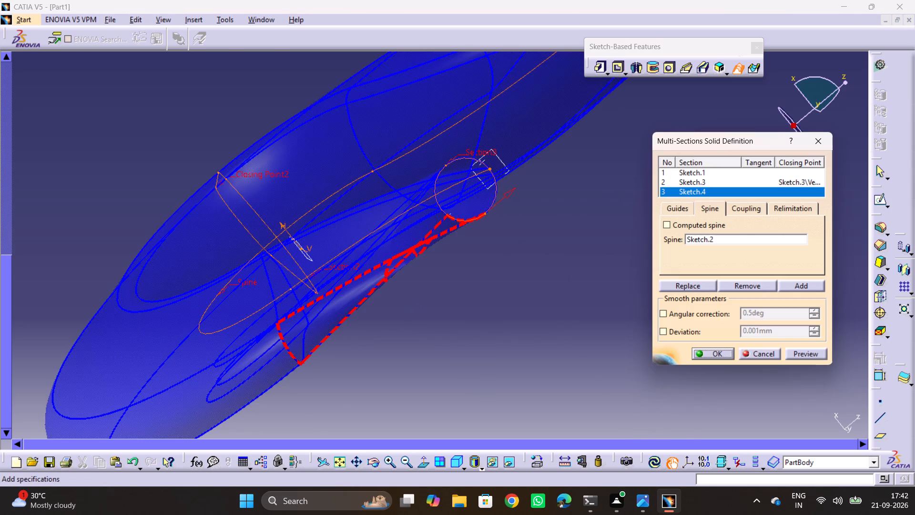
Examine the previewed hook tip, its highlighted faces and section 3's closing direction from several angles.
left_click_drag(485, 289, 479, 284)
middle_click_drag(482, 289, 476, 293)
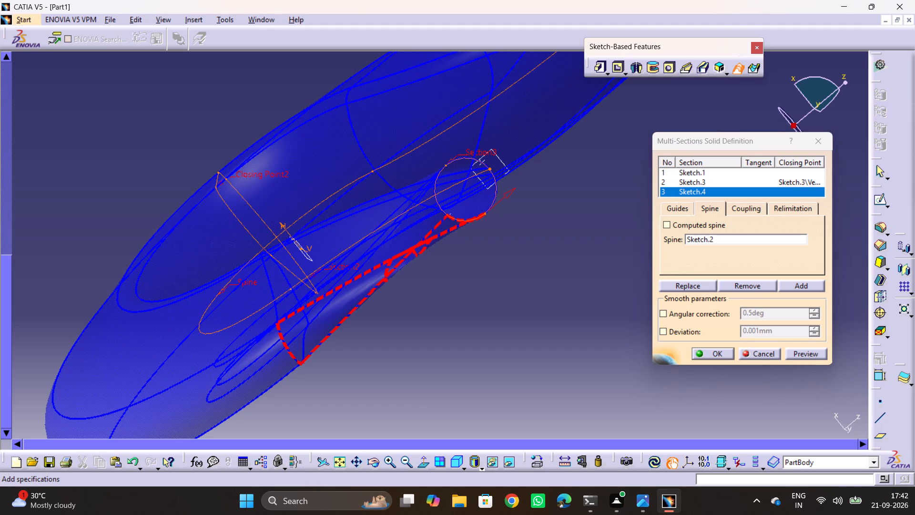
middle_click_drag(514, 339, 425, 231)
left_click_drag(514, 339, 425, 231)
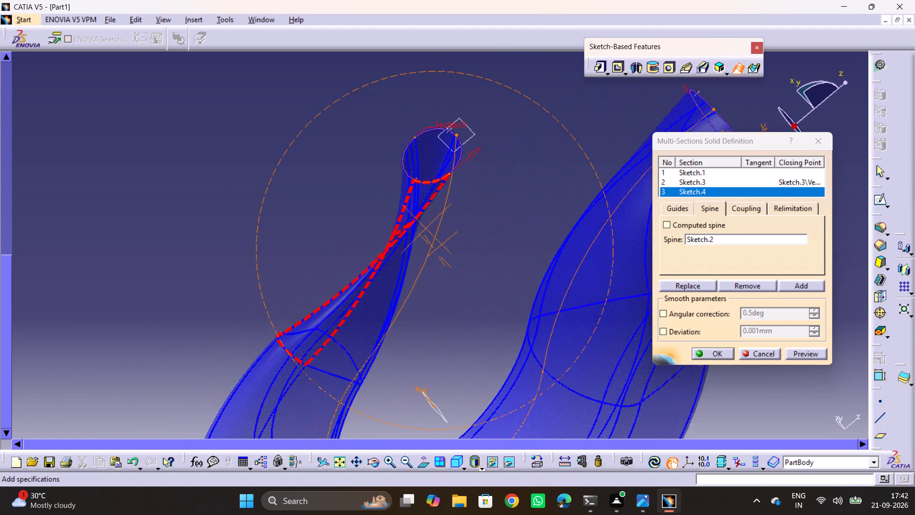
left_click_drag(425, 231, 425, 234)
middle_click_drag(425, 231, 417, 248)
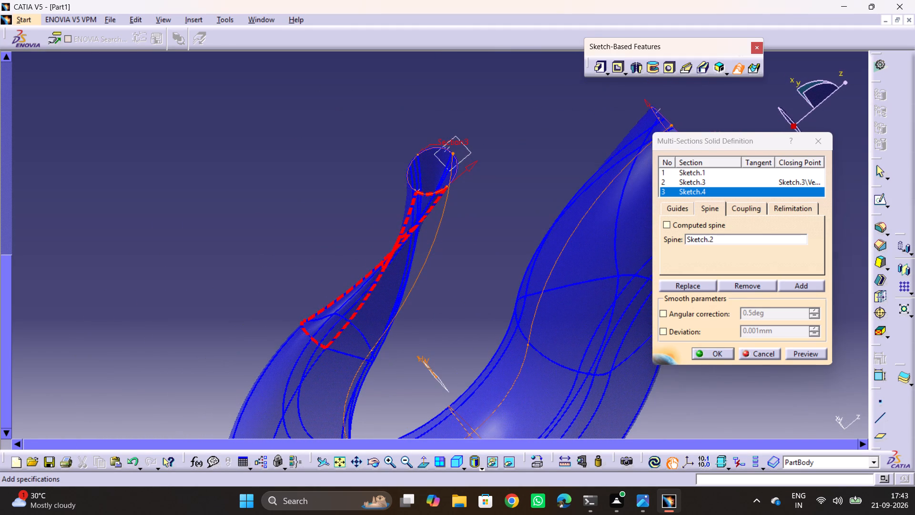
middle_click_drag(449, 198, 485, 115, "ctrl")
middle_click_drag(471, 122, 513, 321)
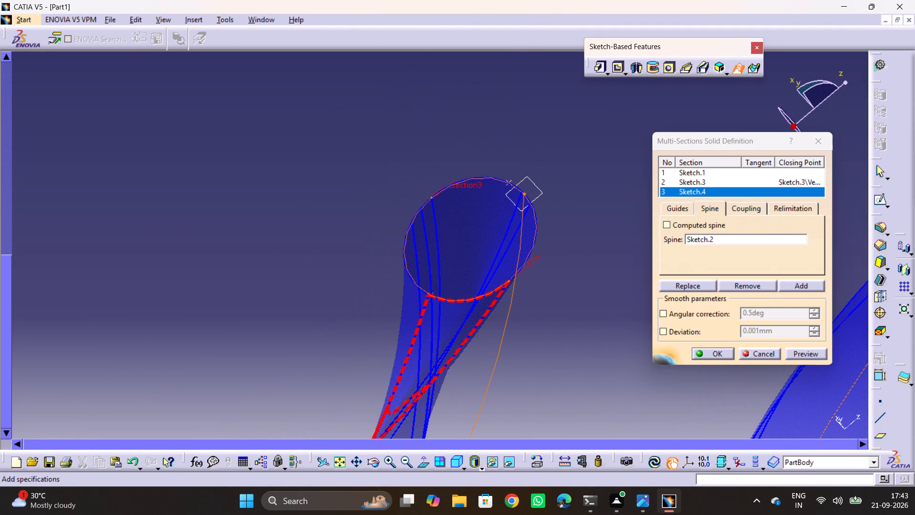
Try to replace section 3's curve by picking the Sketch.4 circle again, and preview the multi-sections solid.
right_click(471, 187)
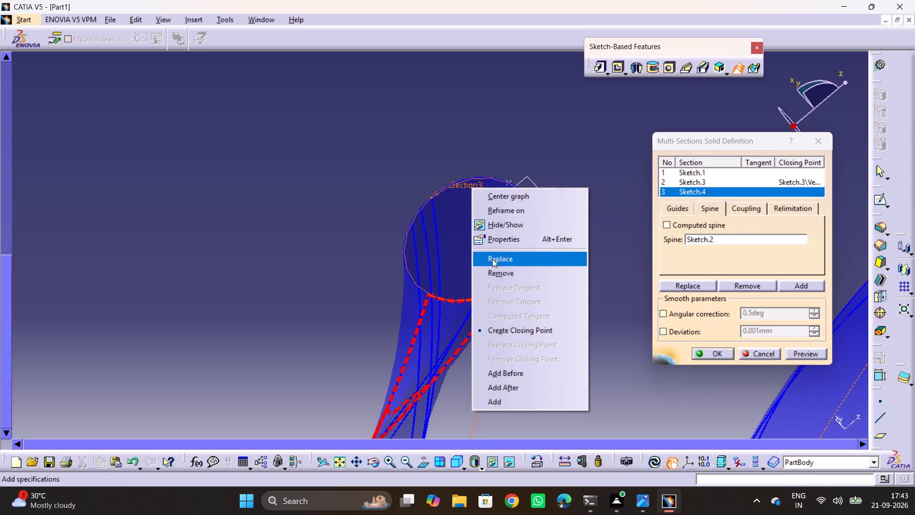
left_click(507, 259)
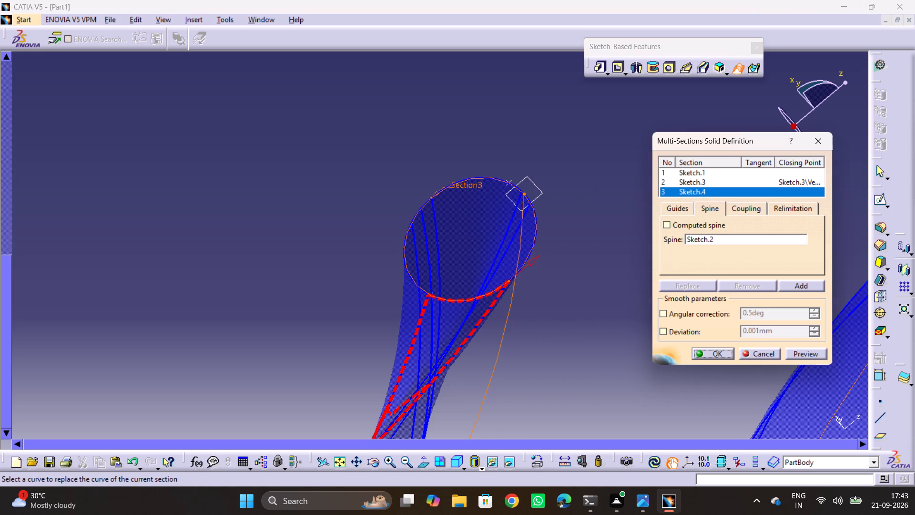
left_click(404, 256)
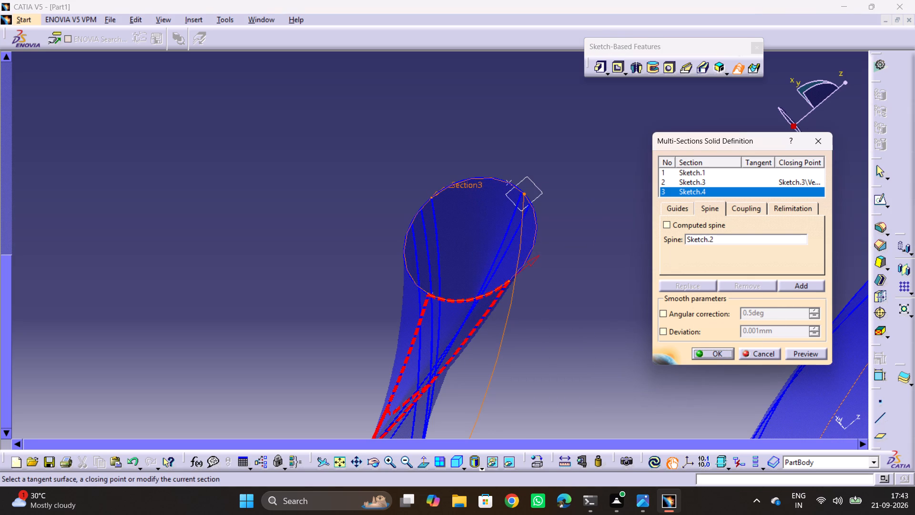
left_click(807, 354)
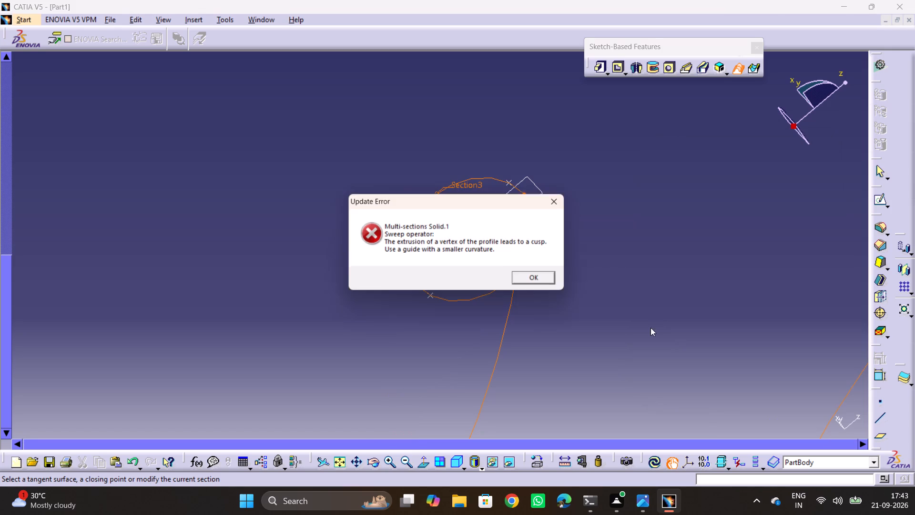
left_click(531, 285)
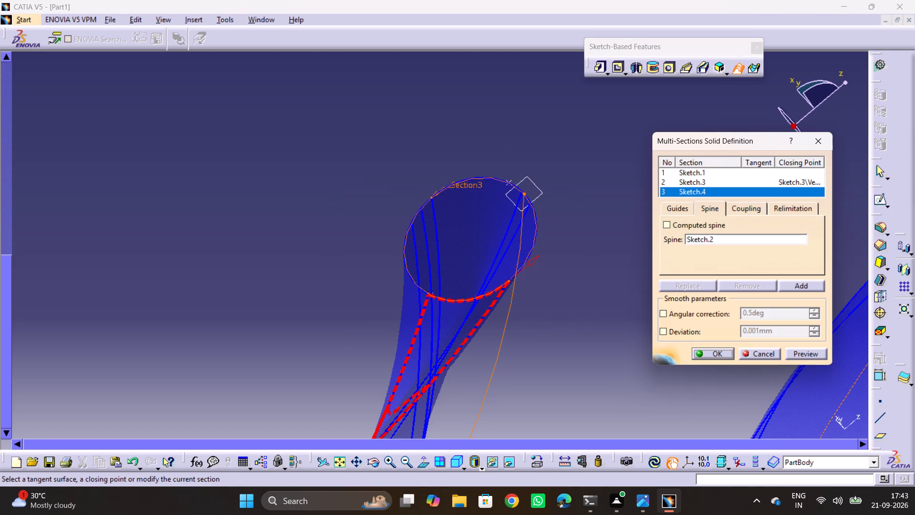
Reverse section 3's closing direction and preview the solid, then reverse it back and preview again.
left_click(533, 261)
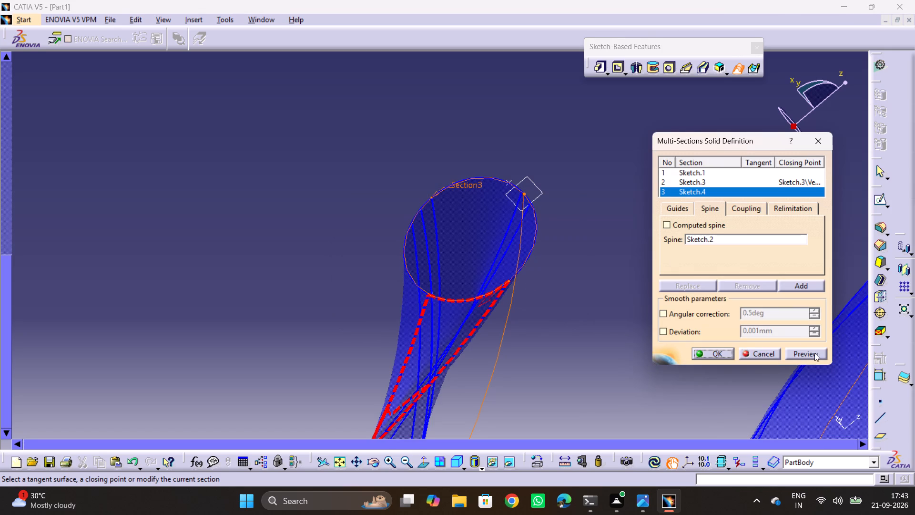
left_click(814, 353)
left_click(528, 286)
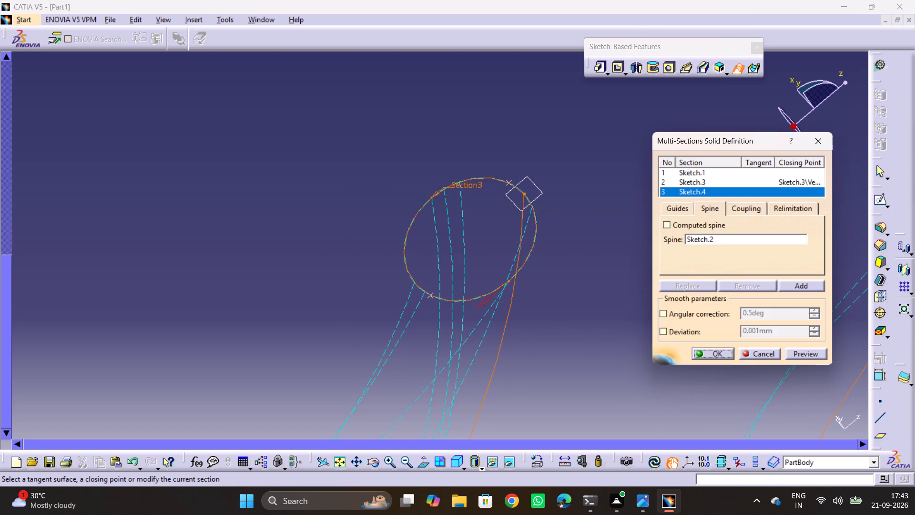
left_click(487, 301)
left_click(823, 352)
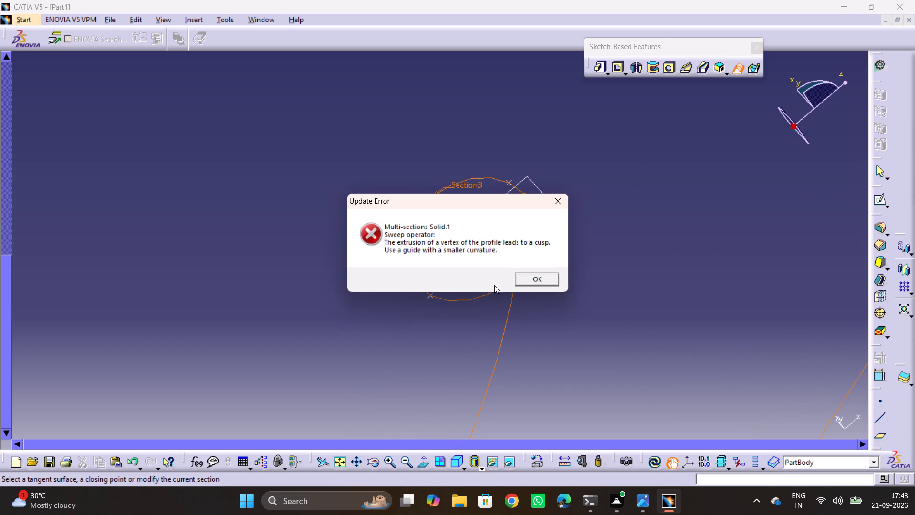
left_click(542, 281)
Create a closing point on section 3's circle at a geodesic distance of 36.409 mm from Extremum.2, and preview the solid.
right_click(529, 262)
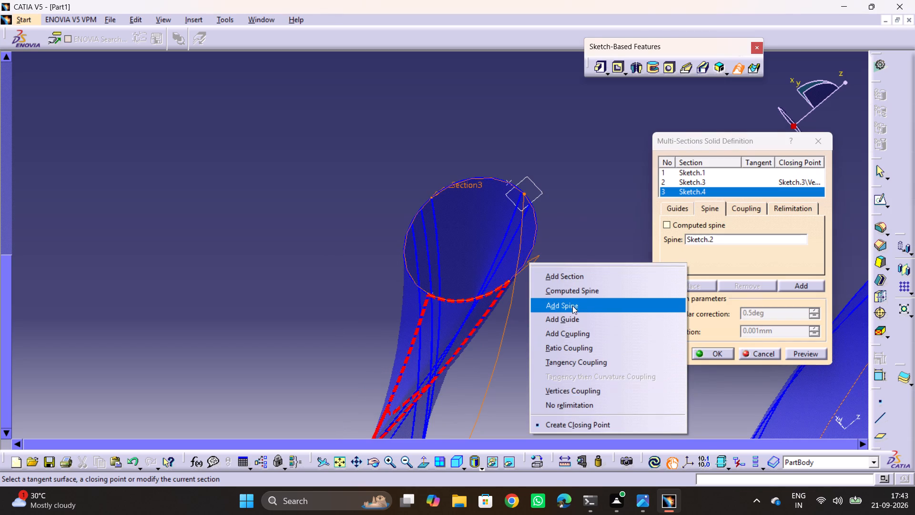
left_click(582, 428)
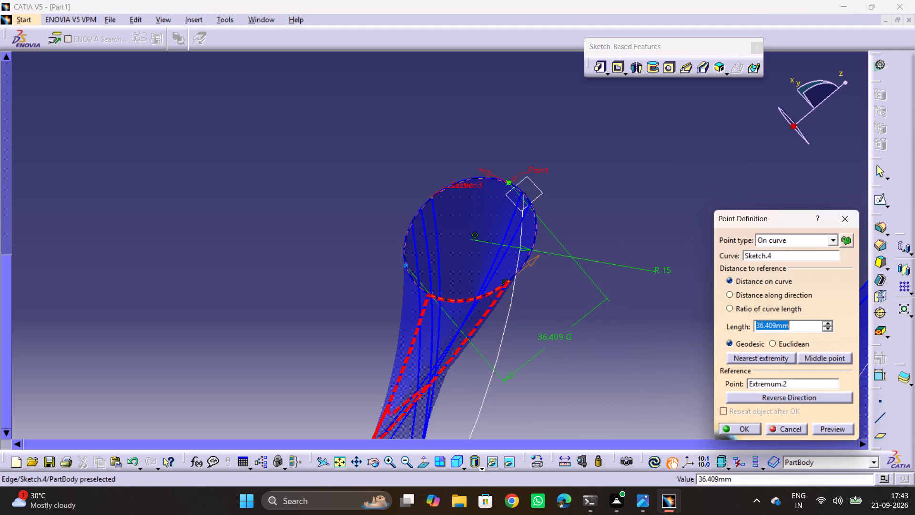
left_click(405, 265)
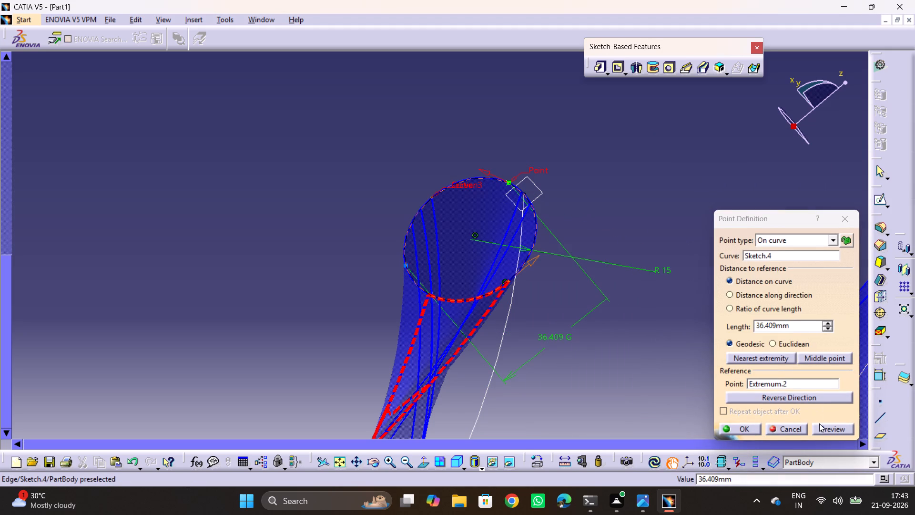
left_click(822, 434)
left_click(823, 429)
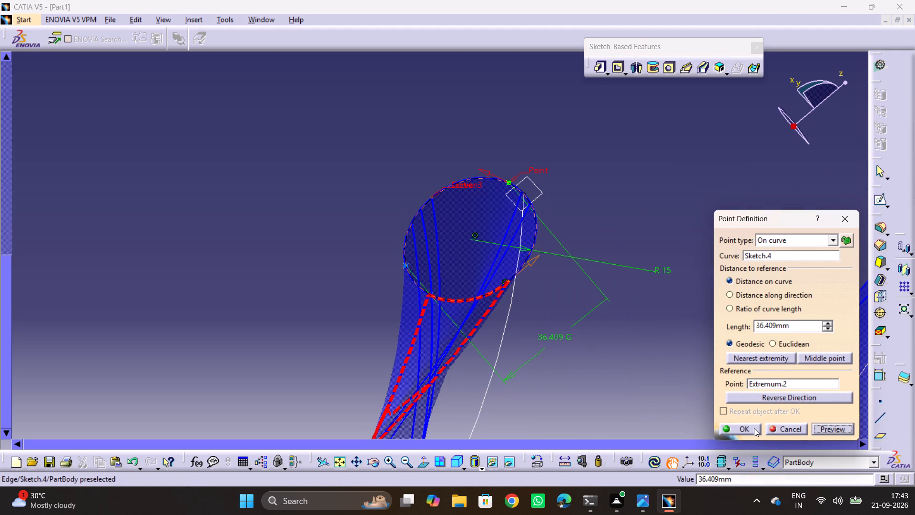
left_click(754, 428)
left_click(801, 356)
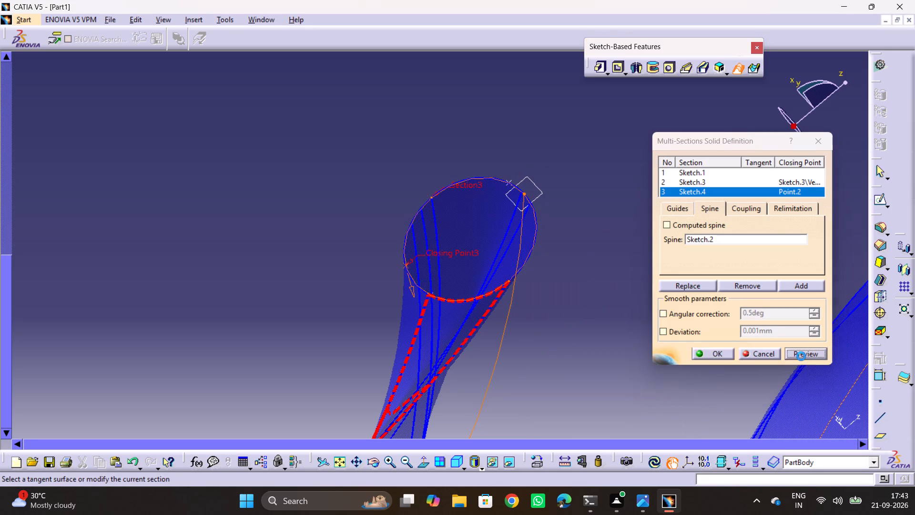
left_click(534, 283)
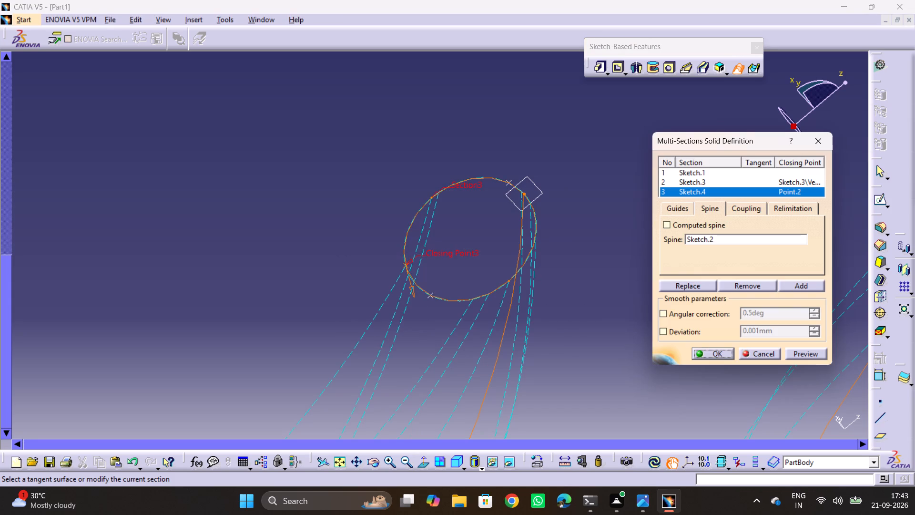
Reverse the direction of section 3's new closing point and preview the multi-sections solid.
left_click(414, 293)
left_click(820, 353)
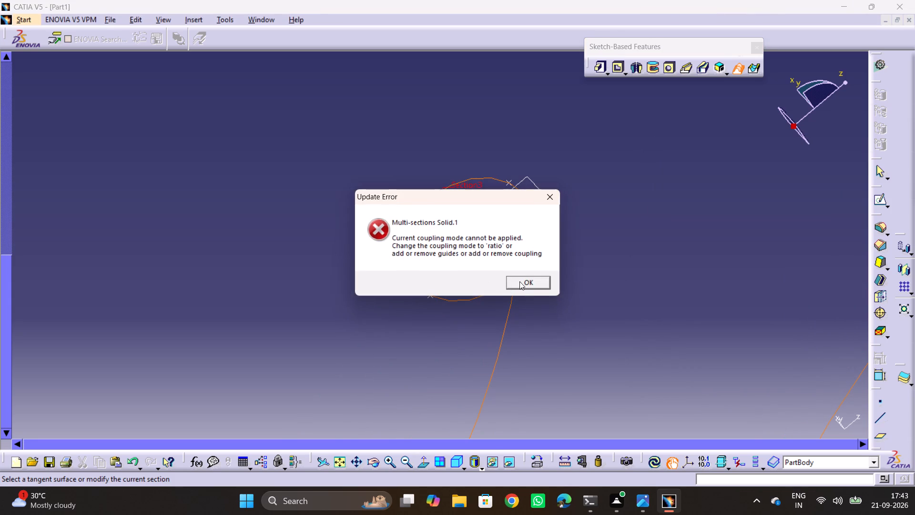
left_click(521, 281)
Examine the hook wireframe from several angles, comparing the closing points and directions of the three sections.
middle_click_drag(562, 285, 584, 392, "ctrl")
middle_click_drag(520, 348, 457, 256)
middle_click_drag(505, 313, 450, 263)
scroll(505, 313, "down", 1)
left_click_drag(502, 315, 450, 263)
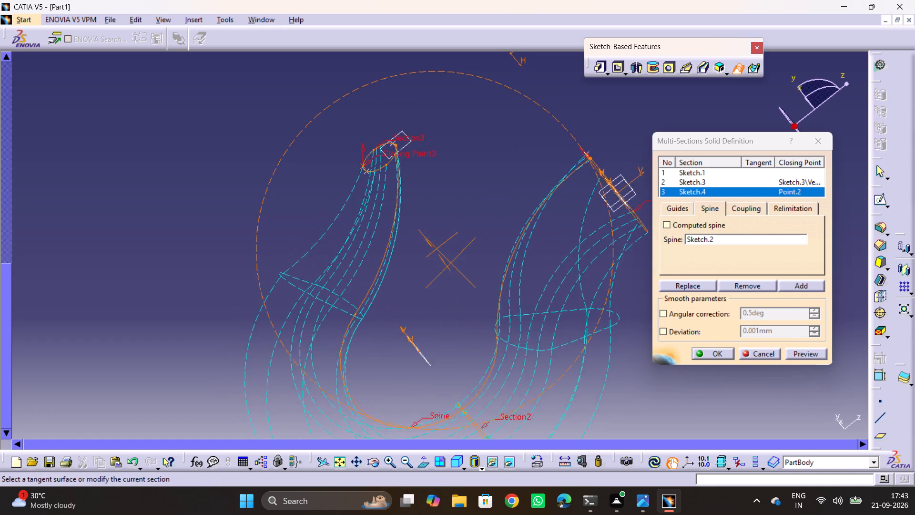
left_click_drag(450, 263, 434, 303)
middle_click_drag(450, 263, 433, 301)
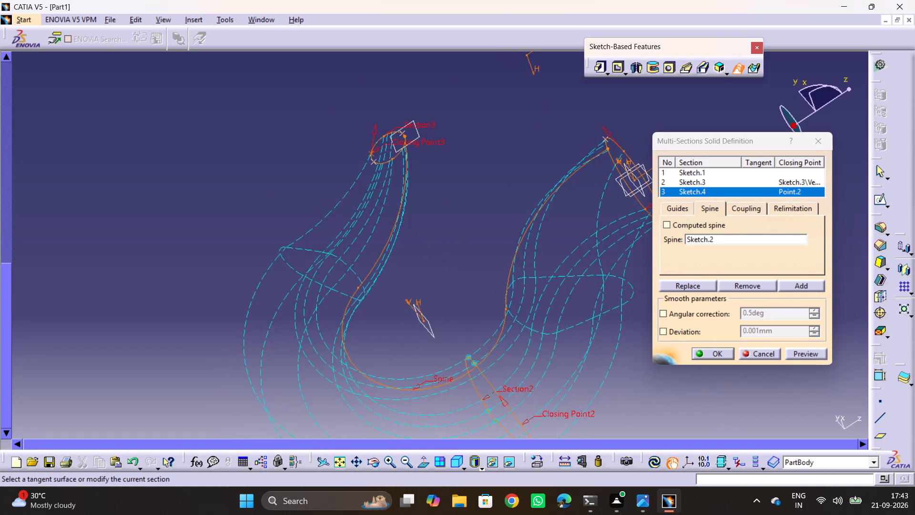
scroll(437, 315, "up", 1, "ctrl")
middle_click_drag(437, 315, 467, 390, "ctrl")
middle_click_drag(427, 131, 468, 251)
left_click_drag(427, 131, 468, 251)
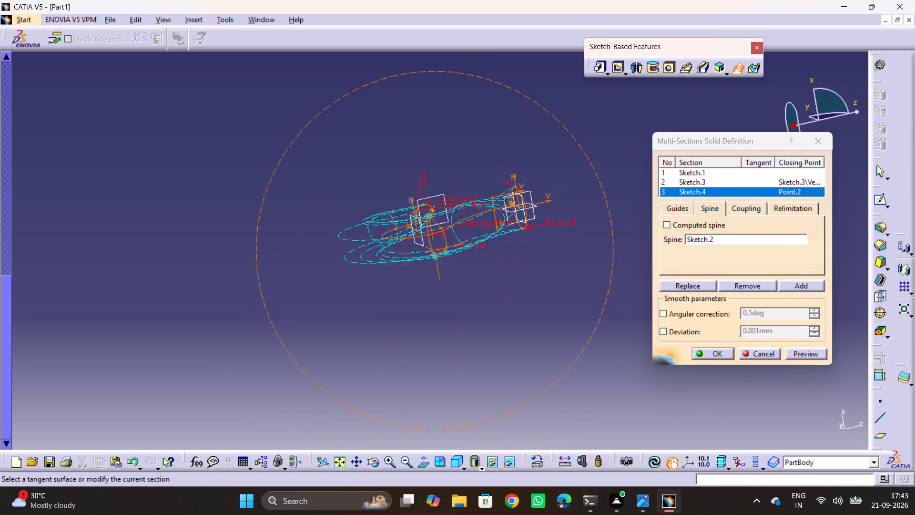
middle_click_drag(468, 251, 604, 354)
left_click_drag(468, 251, 604, 354)
middle_click_drag(604, 354, 604, 351)
middle_click_drag(381, 306, 422, 196)
left_click_drag(374, 306, 422, 196)
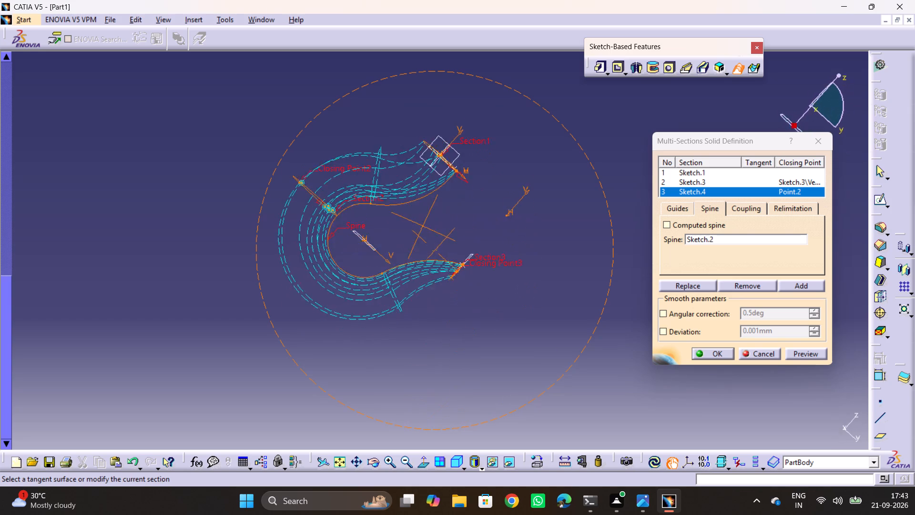
middle_click_drag(422, 196, 414, 165)
left_click_drag(422, 196, 414, 164)
middle_click_drag(441, 260, 488, 129, "ctrl")
middle_click_drag(594, 362, 592, 364)
left_click_drag(594, 362, 592, 364)
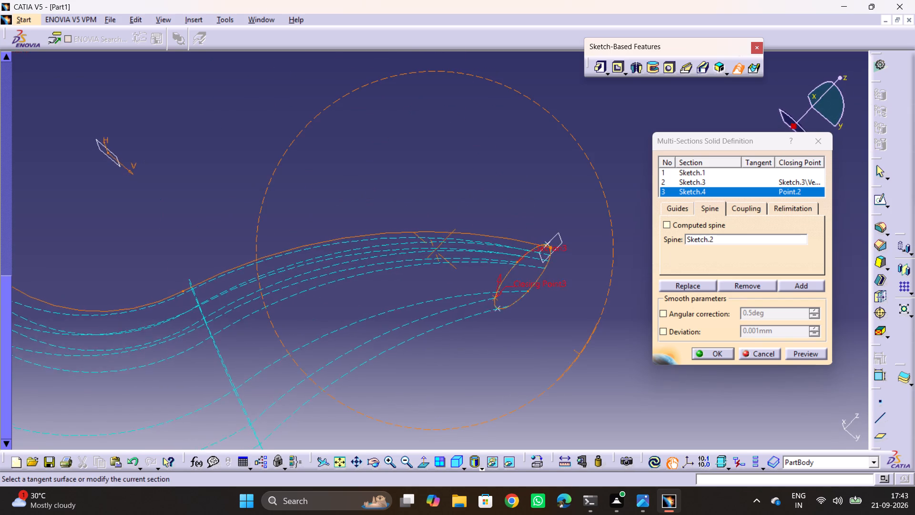
middle_click_drag(592, 364, 493, 309)
left_click_drag(592, 364, 493, 309)
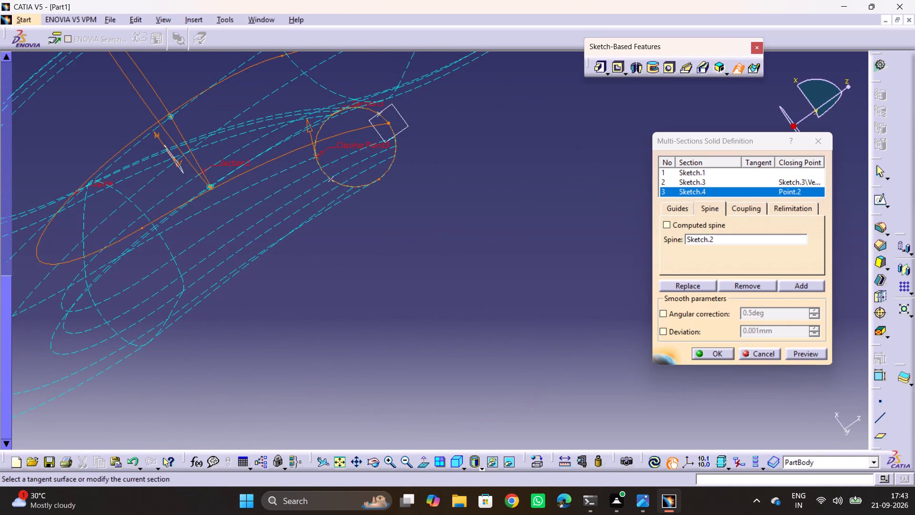
middle_click_drag(339, 150, 353, 198, "ctrl")
middle_click_drag(274, 241, 305, 276)
left_click_drag(274, 241, 305, 276)
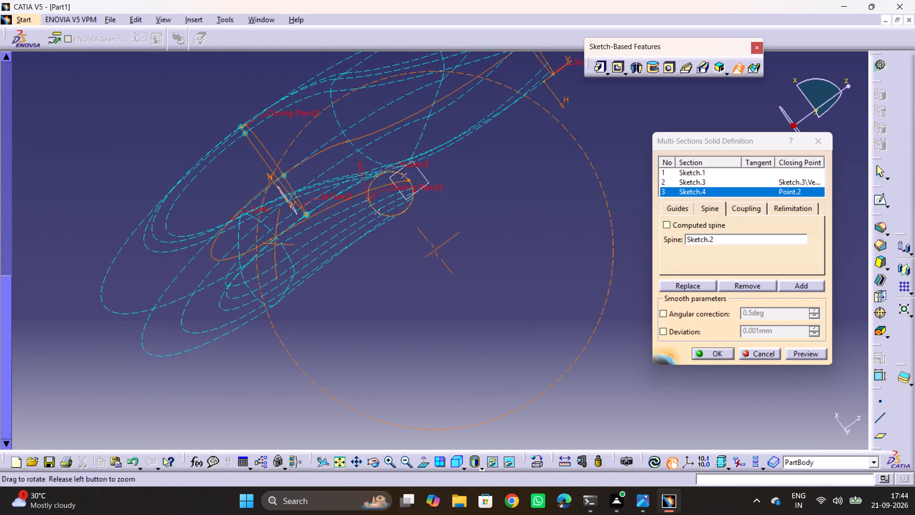
middle_click_drag(305, 276, 421, 360)
left_click_drag(305, 276, 423, 360)
middle_click_drag(492, 272, 488, 178, "ctrl")
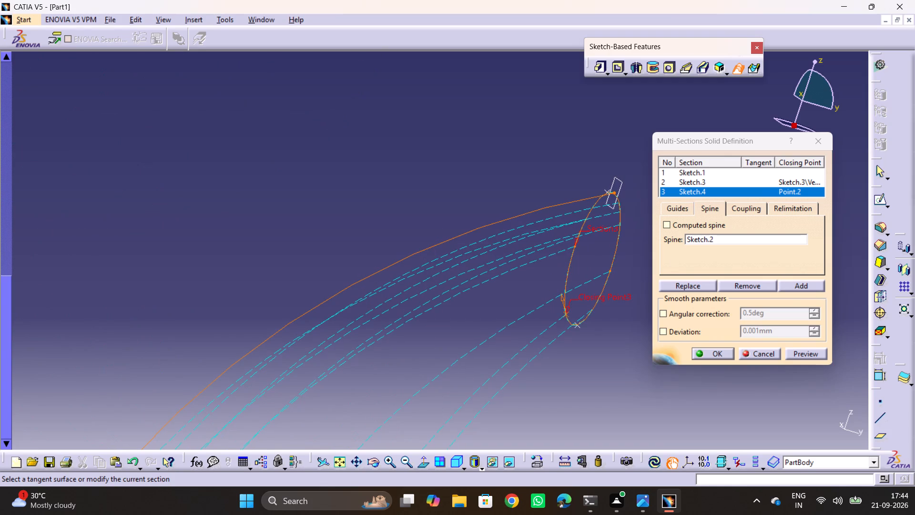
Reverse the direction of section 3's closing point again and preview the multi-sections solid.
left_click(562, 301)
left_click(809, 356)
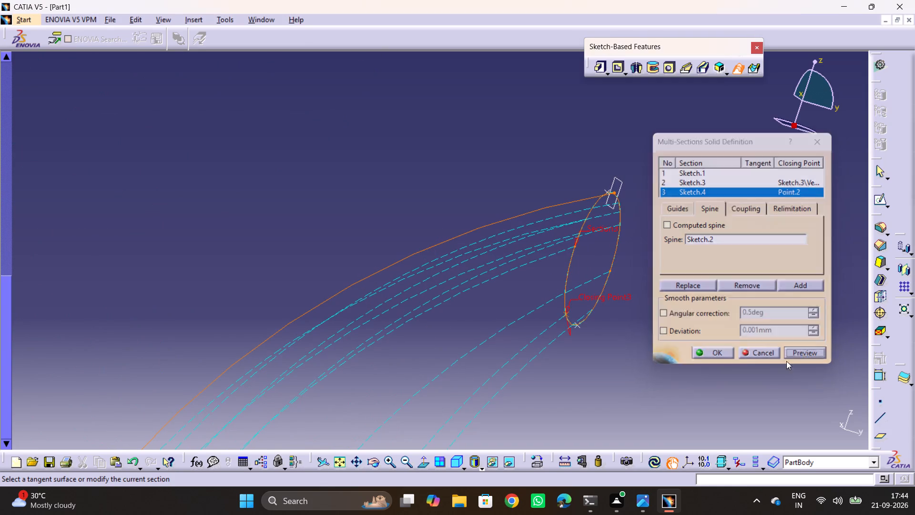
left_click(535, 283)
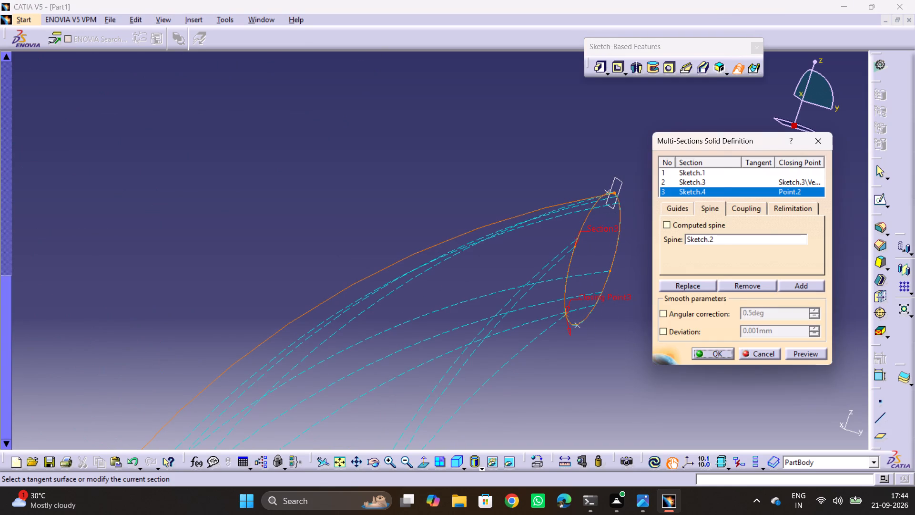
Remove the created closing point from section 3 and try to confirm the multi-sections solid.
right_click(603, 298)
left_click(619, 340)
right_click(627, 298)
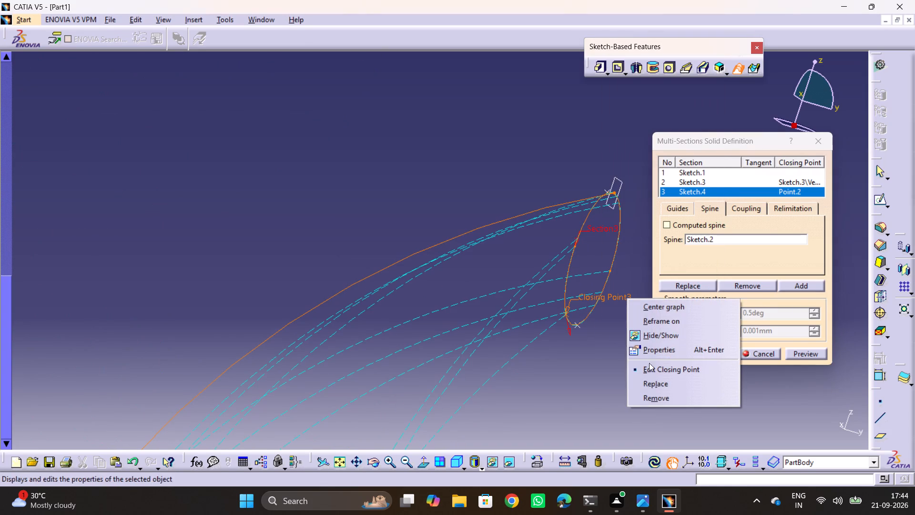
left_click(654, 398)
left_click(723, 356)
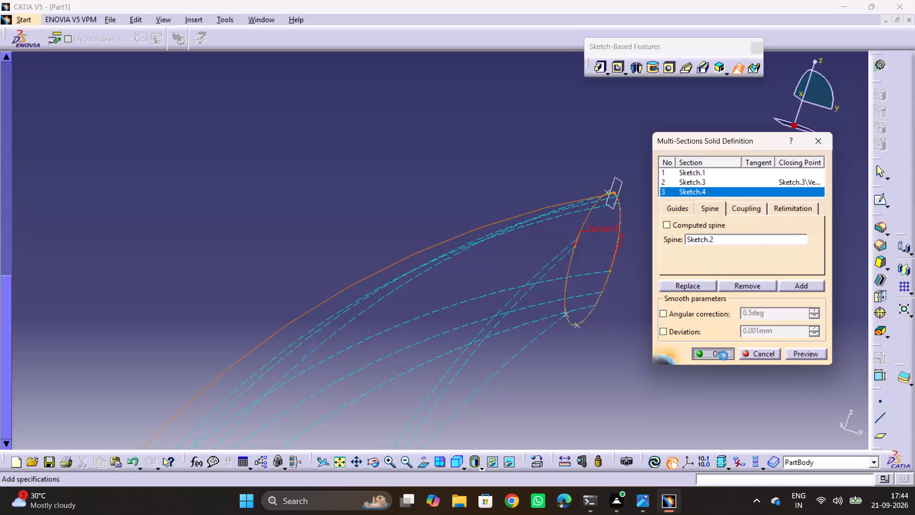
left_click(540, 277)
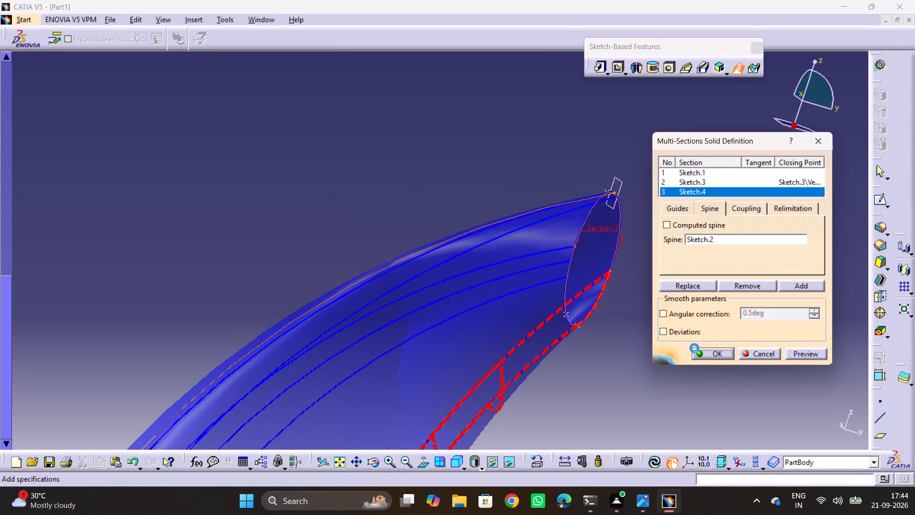
Examine the hook tip from several angles, focusing on the red-highlighted faces and section 3's closing direction.
middle_click_drag(550, 309, 573, 413, "ctrl")
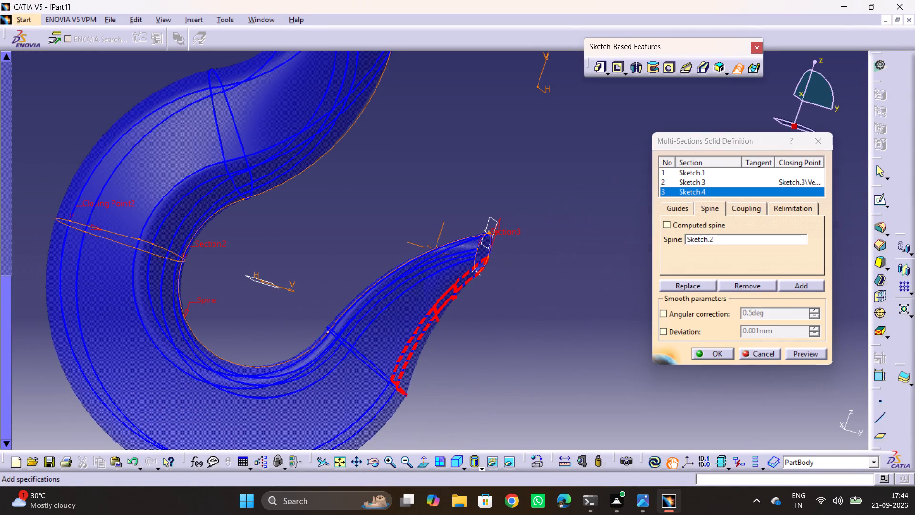
middle_click_drag(468, 292, 436, 213)
left_click_drag(509, 246, 475, 245)
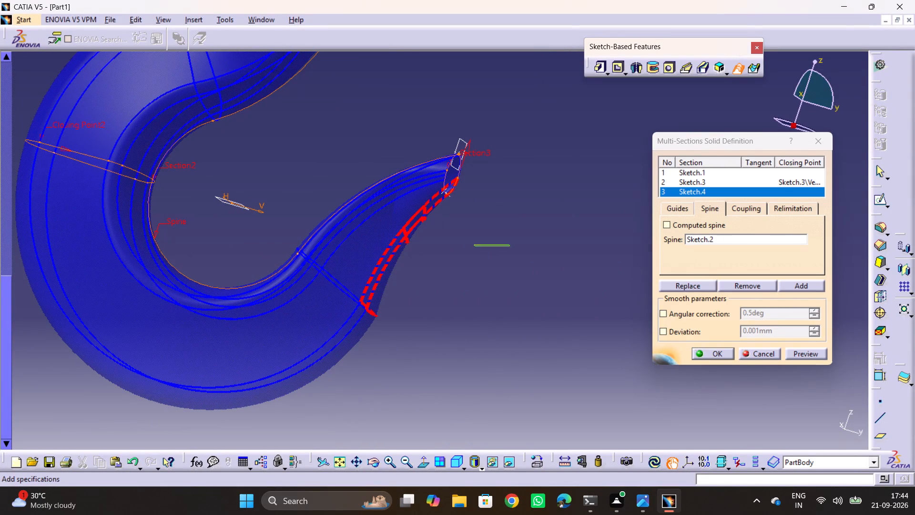
left_click_drag(475, 245, 450, 213)
middle_click_drag(513, 169, 311, 170)
left_click_drag(506, 170, 311, 167)
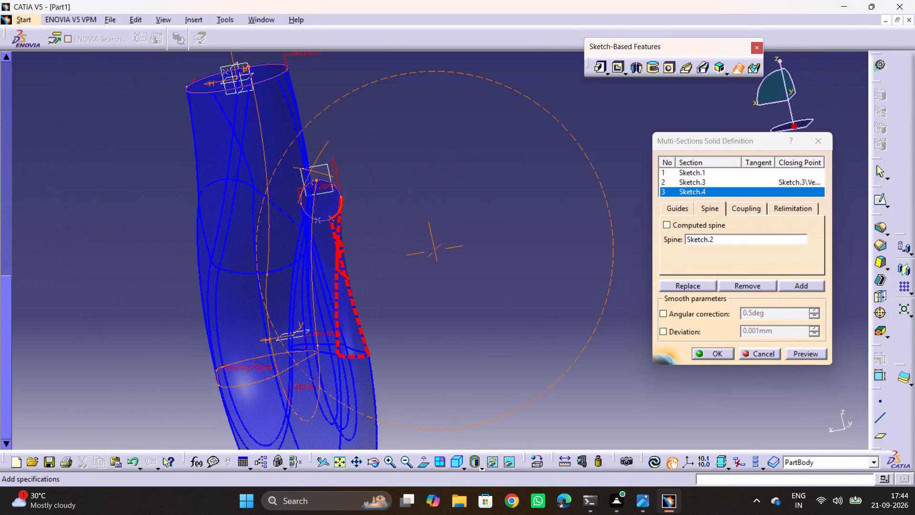
middle_click_drag(357, 219, 368, 148, "ctrl")
middle_click_drag(364, 150, 564, 325)
middle_click_drag(428, 323, 440, 251, "ctrl")
middle_click_drag(389, 299, 465, 225)
right_click(468, 275)
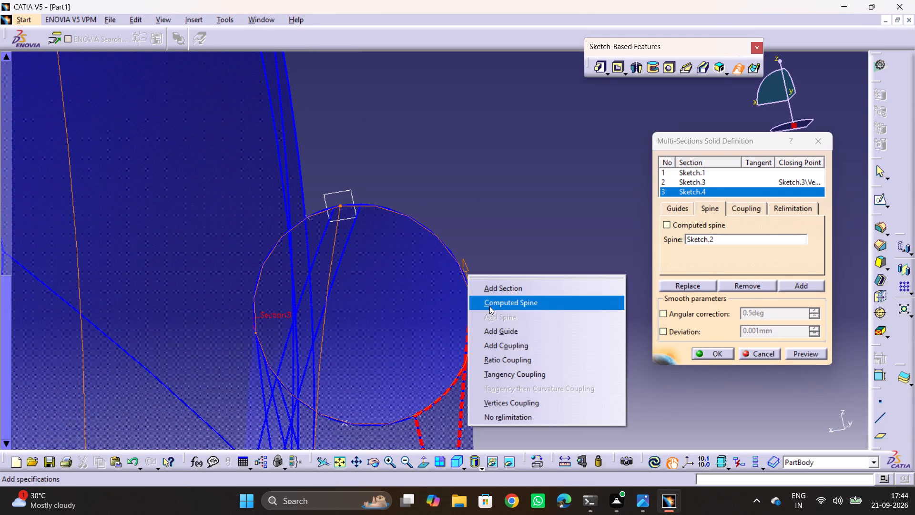
left_click(540, 231)
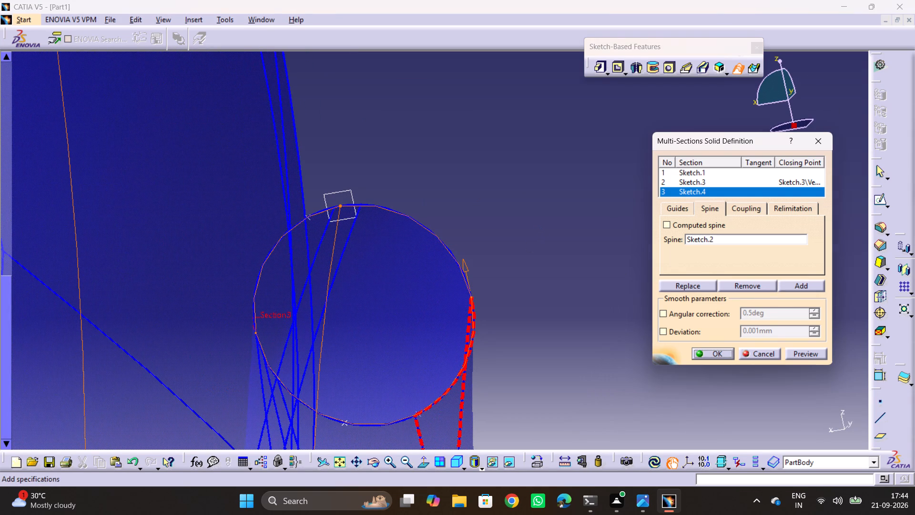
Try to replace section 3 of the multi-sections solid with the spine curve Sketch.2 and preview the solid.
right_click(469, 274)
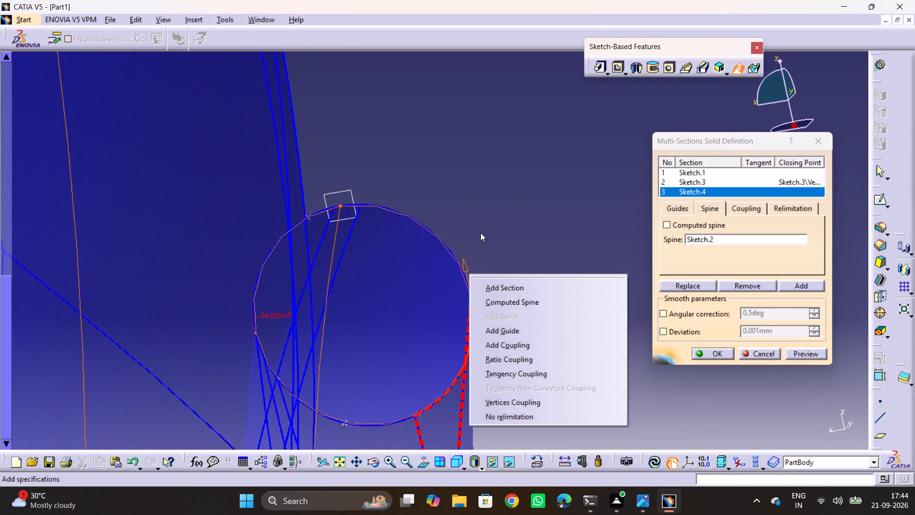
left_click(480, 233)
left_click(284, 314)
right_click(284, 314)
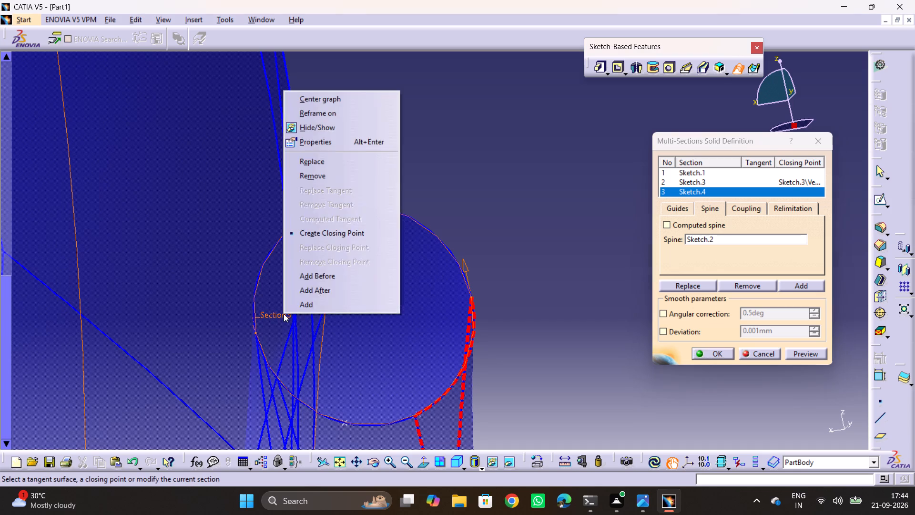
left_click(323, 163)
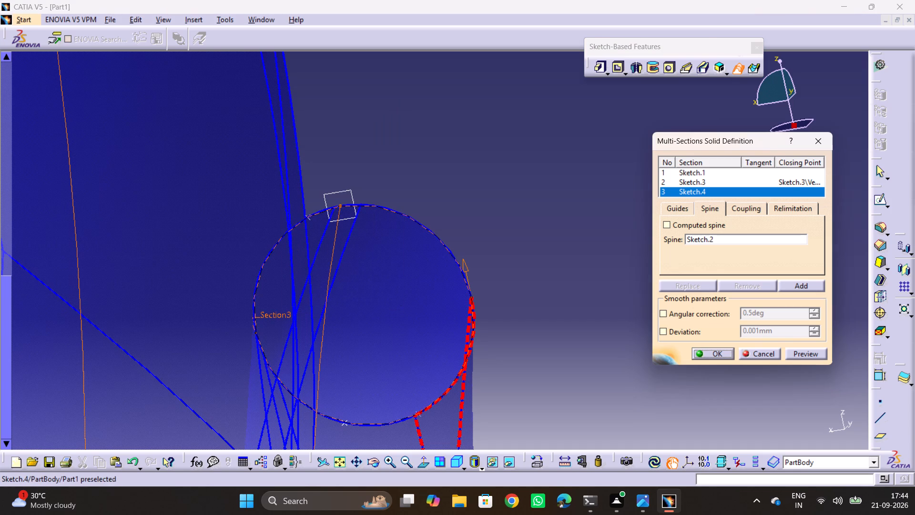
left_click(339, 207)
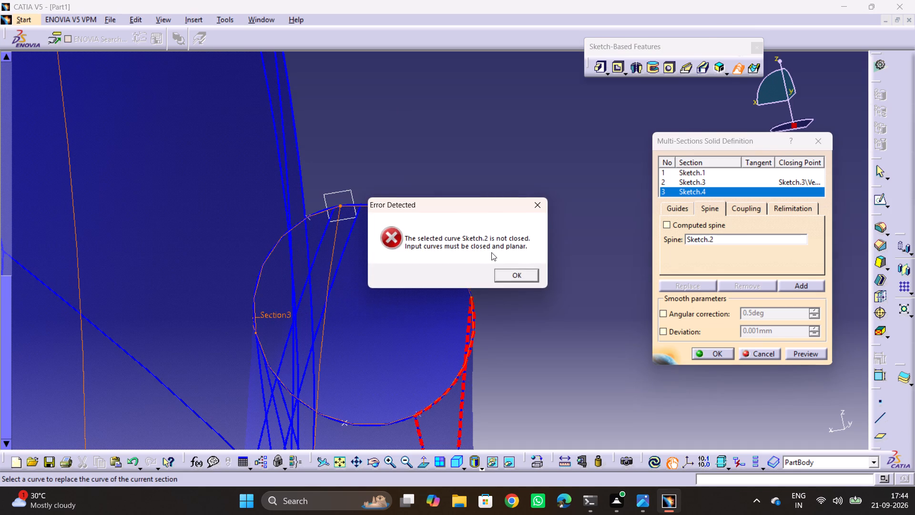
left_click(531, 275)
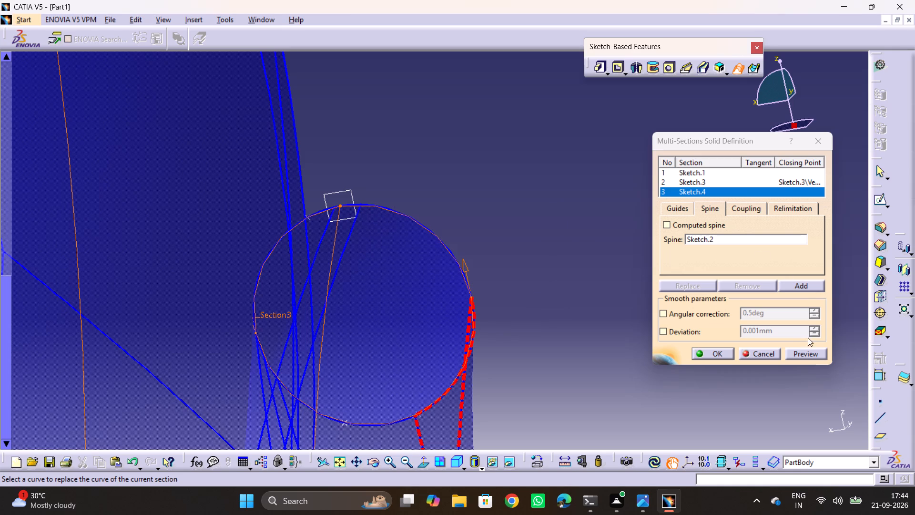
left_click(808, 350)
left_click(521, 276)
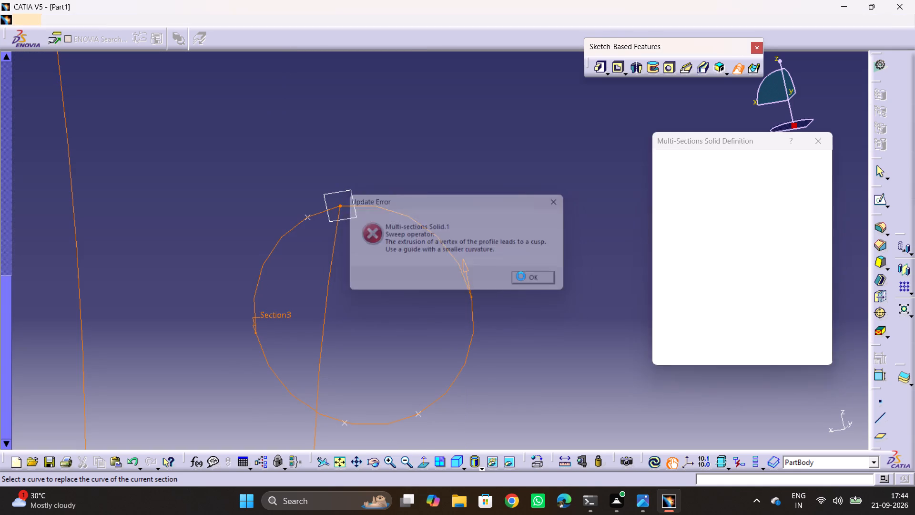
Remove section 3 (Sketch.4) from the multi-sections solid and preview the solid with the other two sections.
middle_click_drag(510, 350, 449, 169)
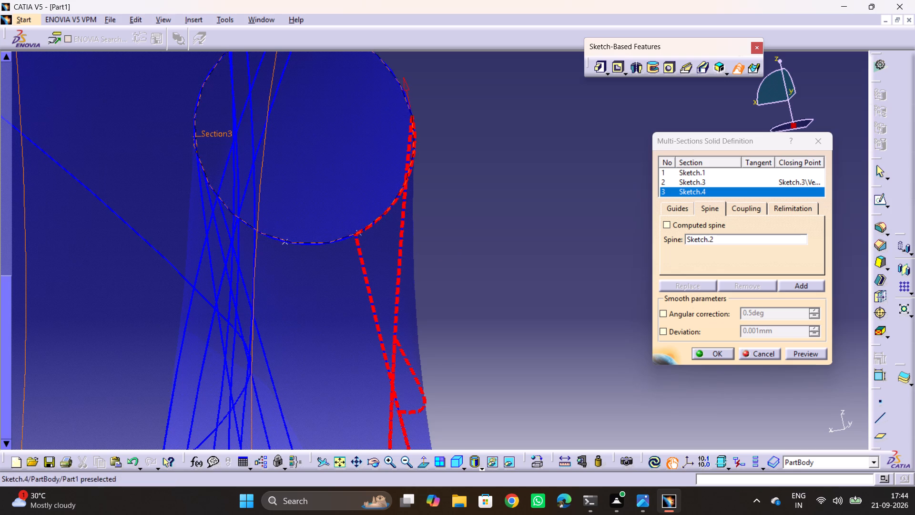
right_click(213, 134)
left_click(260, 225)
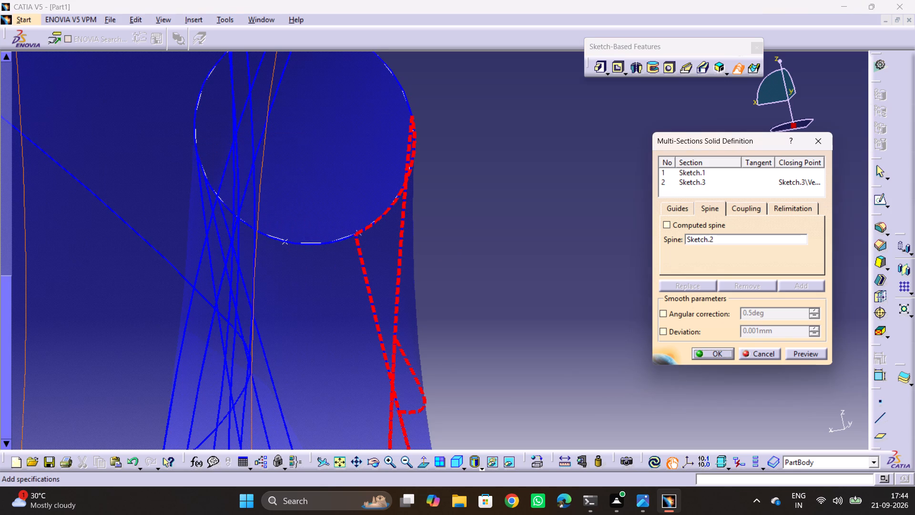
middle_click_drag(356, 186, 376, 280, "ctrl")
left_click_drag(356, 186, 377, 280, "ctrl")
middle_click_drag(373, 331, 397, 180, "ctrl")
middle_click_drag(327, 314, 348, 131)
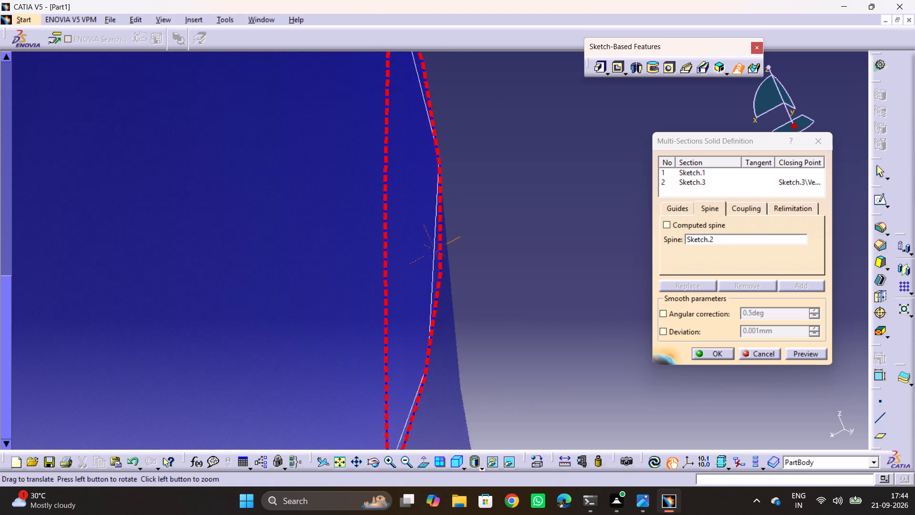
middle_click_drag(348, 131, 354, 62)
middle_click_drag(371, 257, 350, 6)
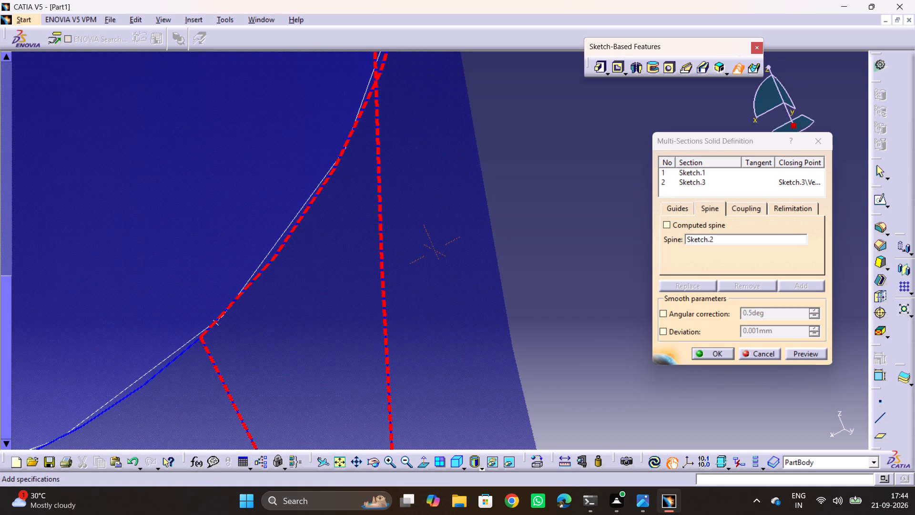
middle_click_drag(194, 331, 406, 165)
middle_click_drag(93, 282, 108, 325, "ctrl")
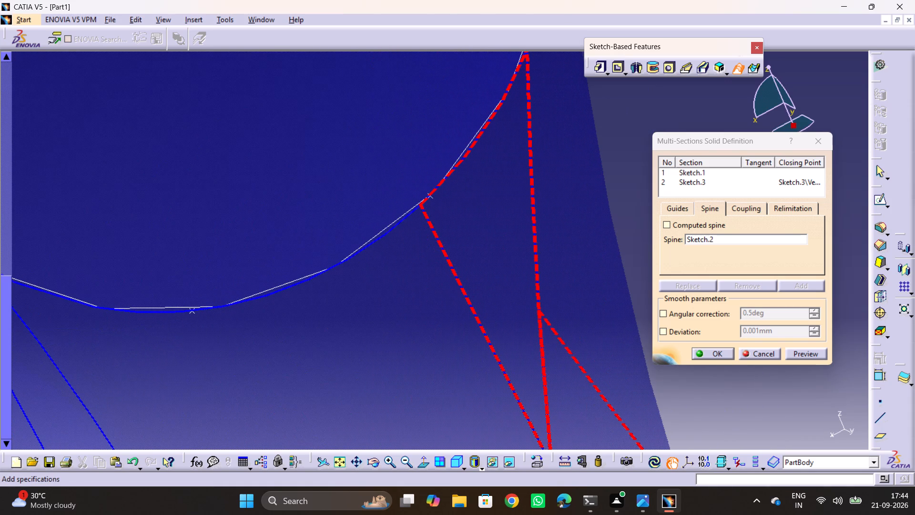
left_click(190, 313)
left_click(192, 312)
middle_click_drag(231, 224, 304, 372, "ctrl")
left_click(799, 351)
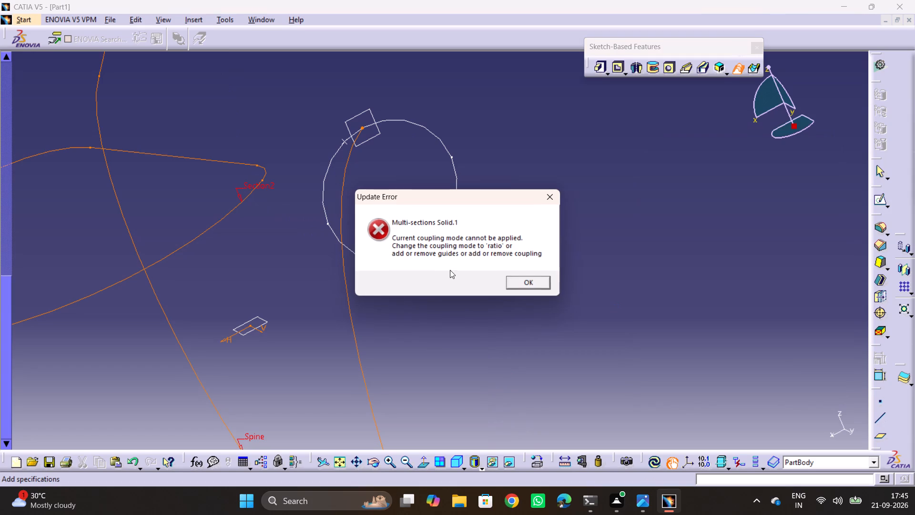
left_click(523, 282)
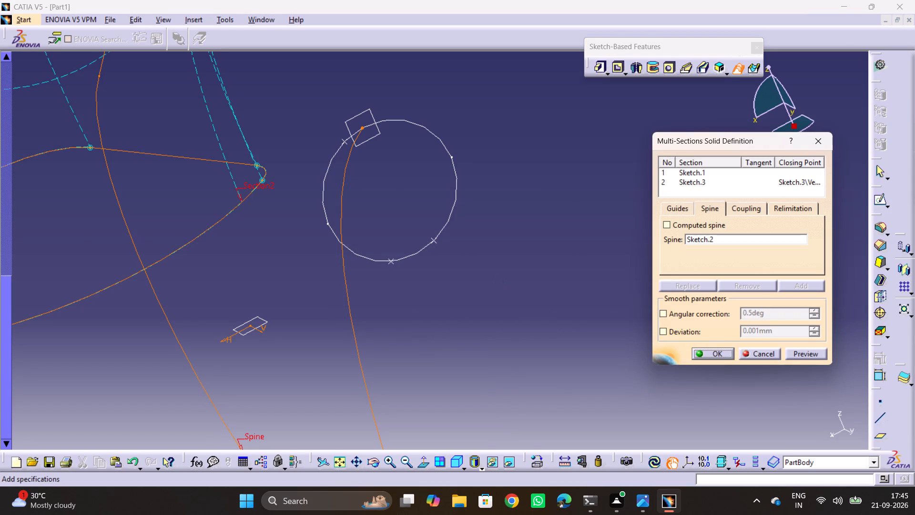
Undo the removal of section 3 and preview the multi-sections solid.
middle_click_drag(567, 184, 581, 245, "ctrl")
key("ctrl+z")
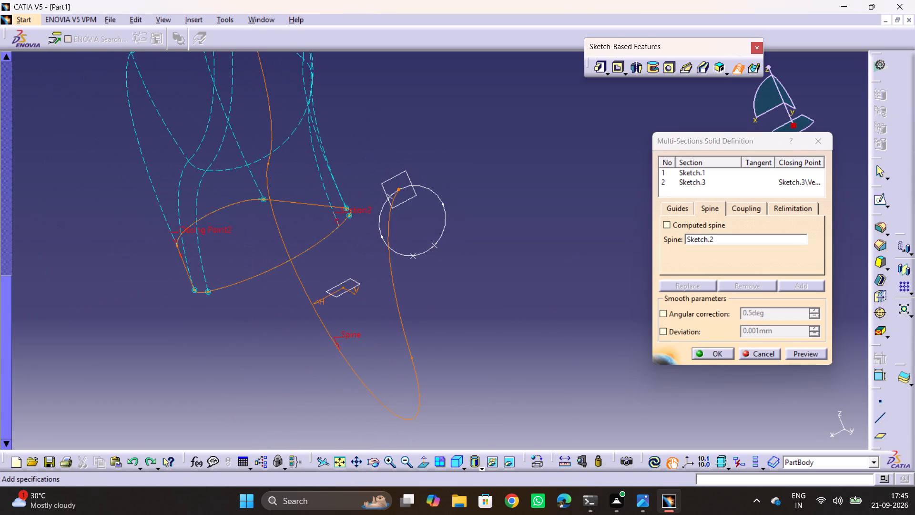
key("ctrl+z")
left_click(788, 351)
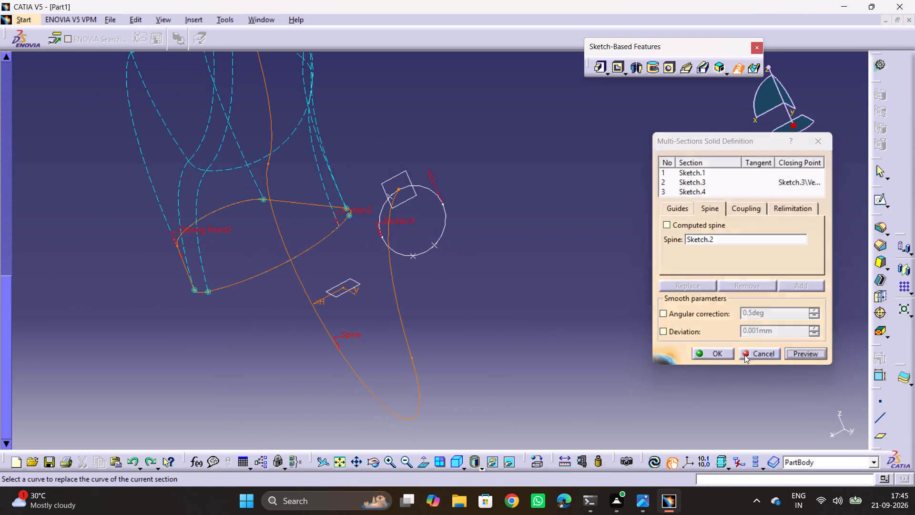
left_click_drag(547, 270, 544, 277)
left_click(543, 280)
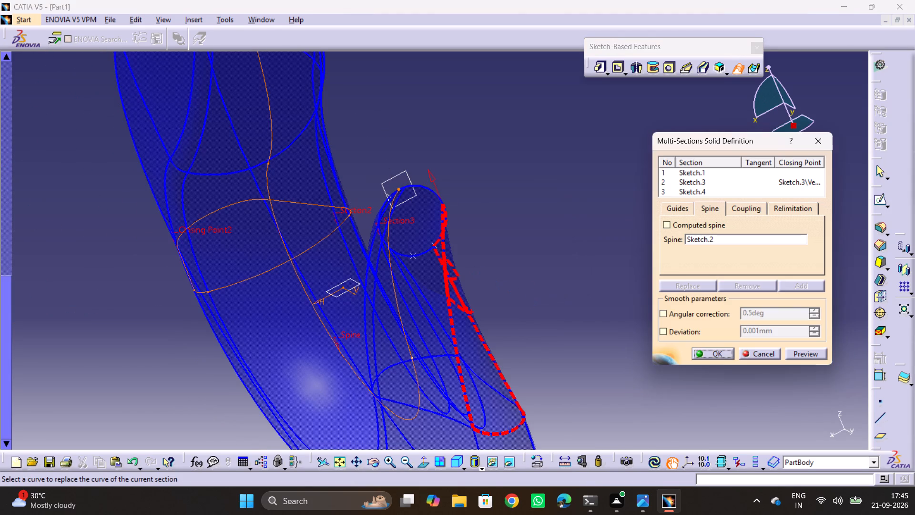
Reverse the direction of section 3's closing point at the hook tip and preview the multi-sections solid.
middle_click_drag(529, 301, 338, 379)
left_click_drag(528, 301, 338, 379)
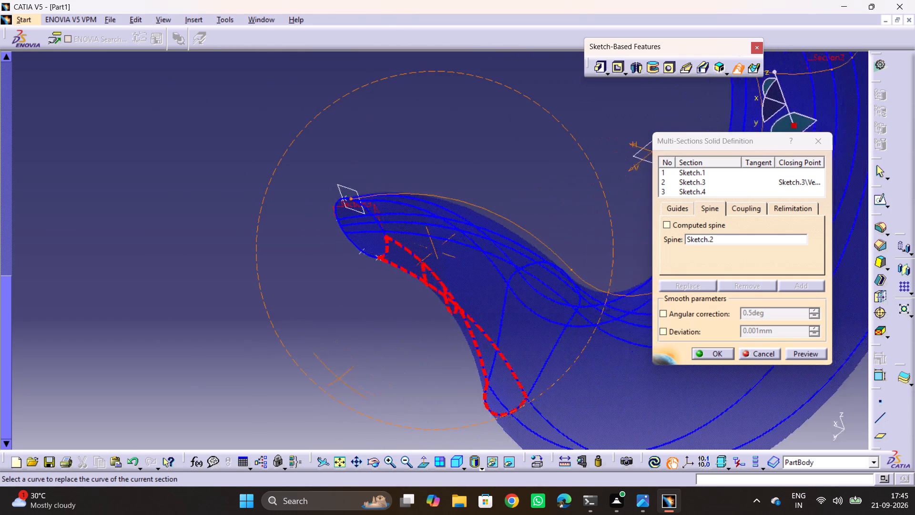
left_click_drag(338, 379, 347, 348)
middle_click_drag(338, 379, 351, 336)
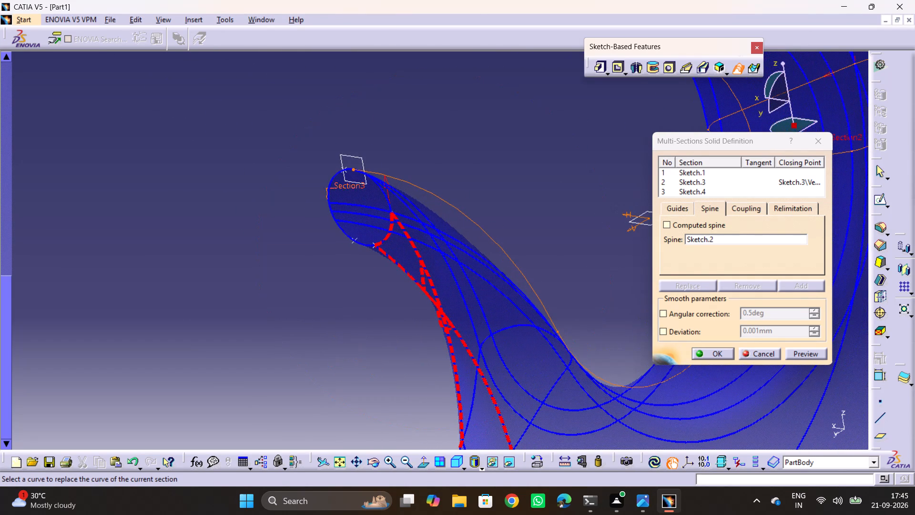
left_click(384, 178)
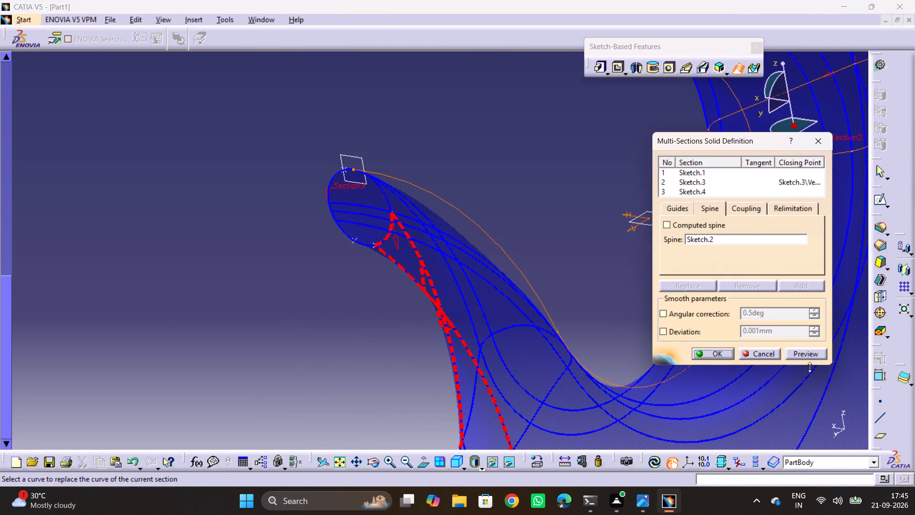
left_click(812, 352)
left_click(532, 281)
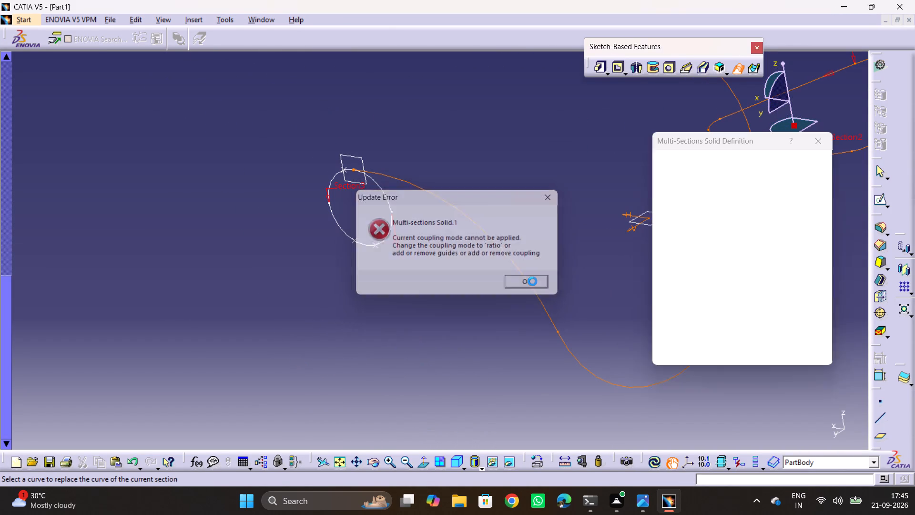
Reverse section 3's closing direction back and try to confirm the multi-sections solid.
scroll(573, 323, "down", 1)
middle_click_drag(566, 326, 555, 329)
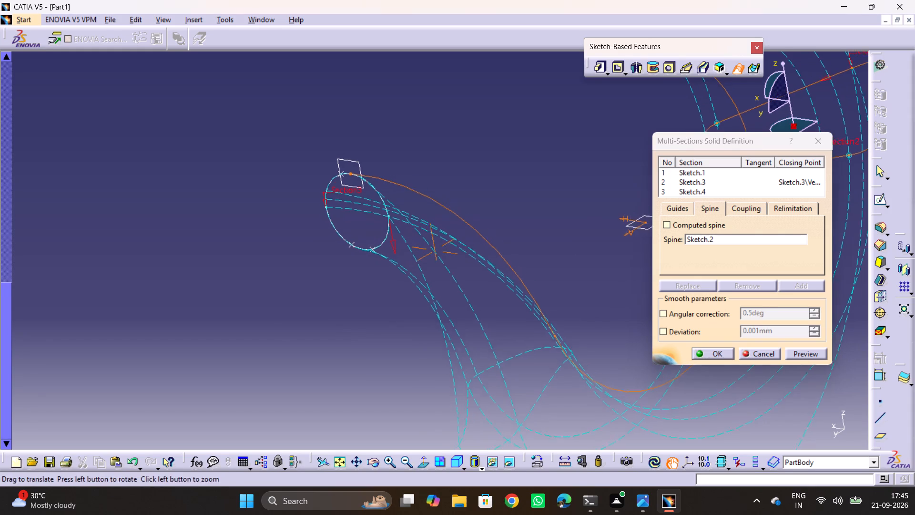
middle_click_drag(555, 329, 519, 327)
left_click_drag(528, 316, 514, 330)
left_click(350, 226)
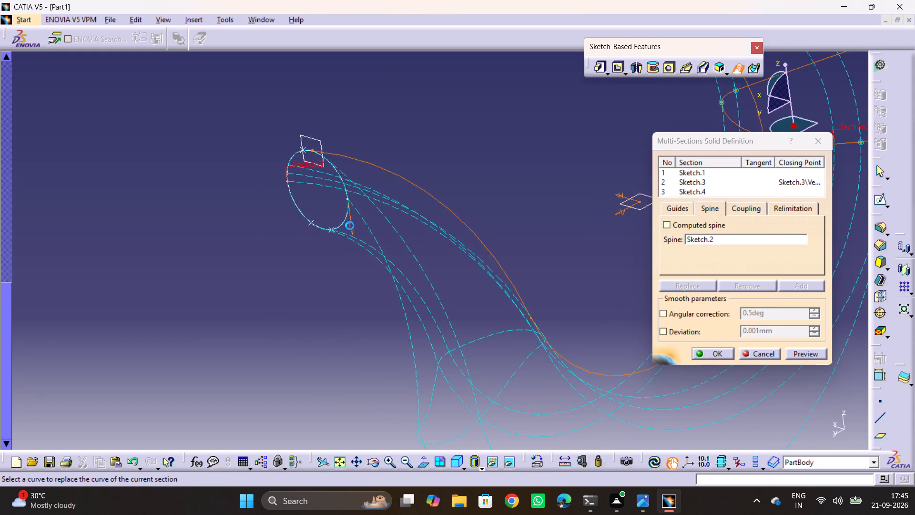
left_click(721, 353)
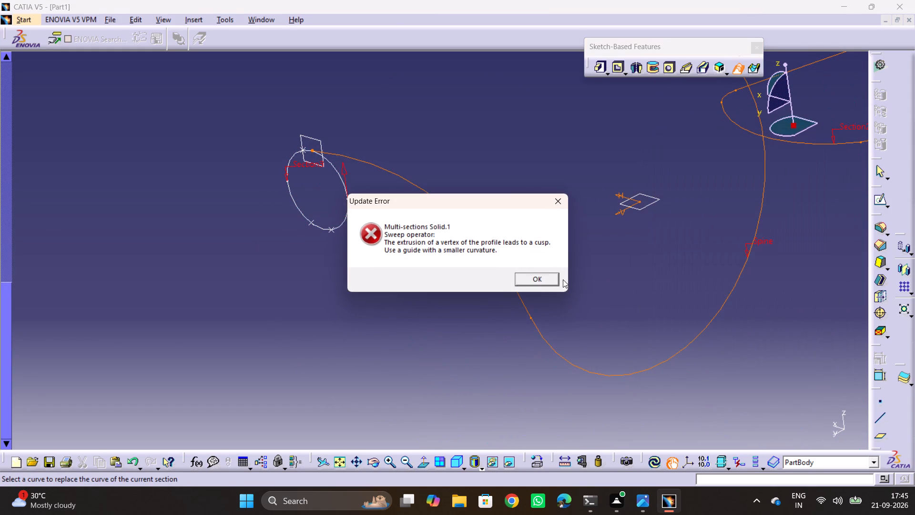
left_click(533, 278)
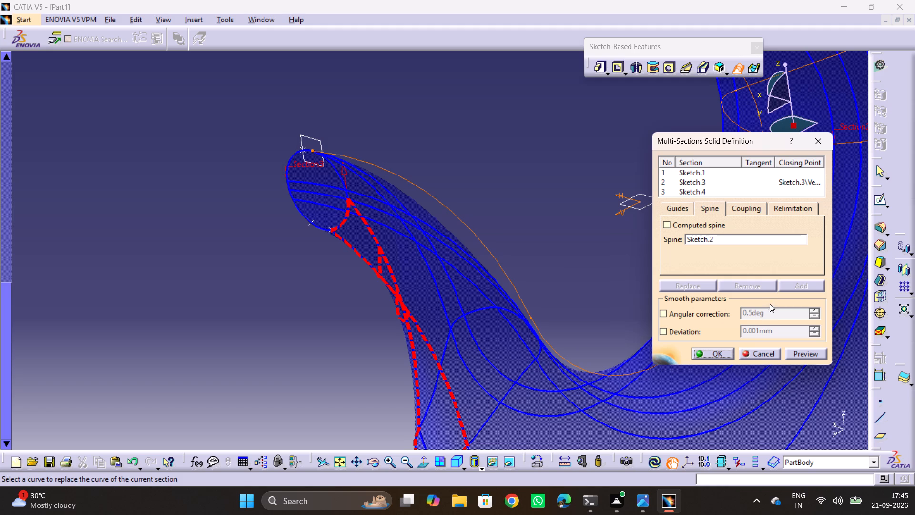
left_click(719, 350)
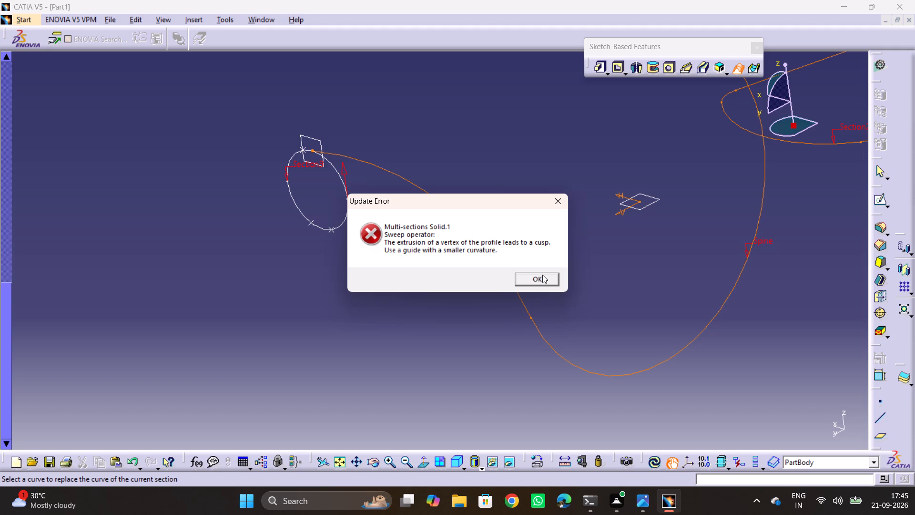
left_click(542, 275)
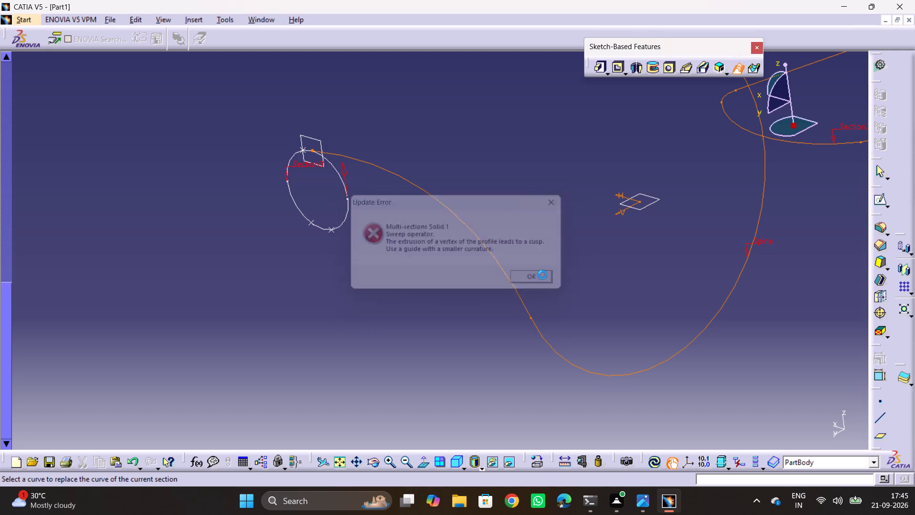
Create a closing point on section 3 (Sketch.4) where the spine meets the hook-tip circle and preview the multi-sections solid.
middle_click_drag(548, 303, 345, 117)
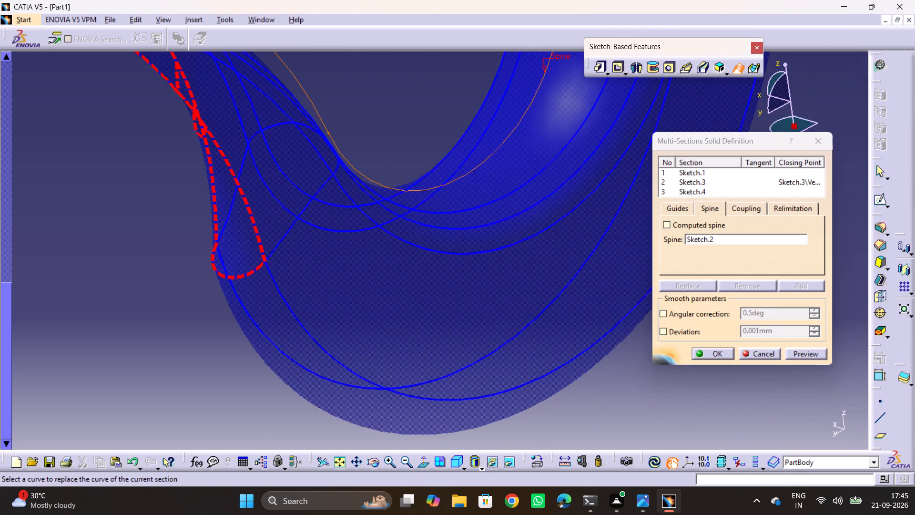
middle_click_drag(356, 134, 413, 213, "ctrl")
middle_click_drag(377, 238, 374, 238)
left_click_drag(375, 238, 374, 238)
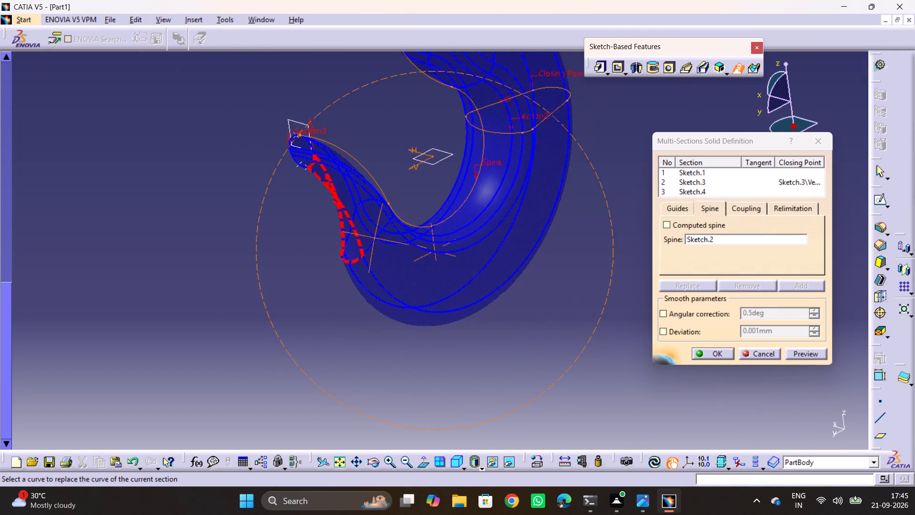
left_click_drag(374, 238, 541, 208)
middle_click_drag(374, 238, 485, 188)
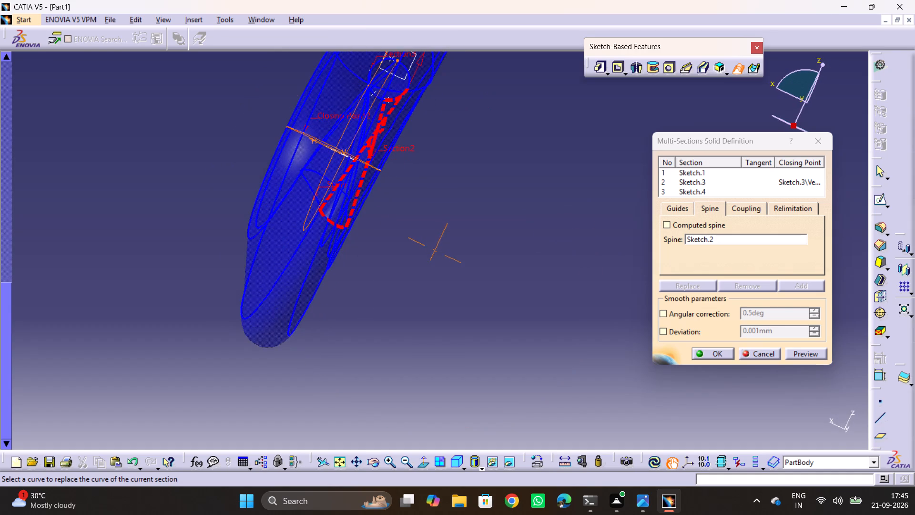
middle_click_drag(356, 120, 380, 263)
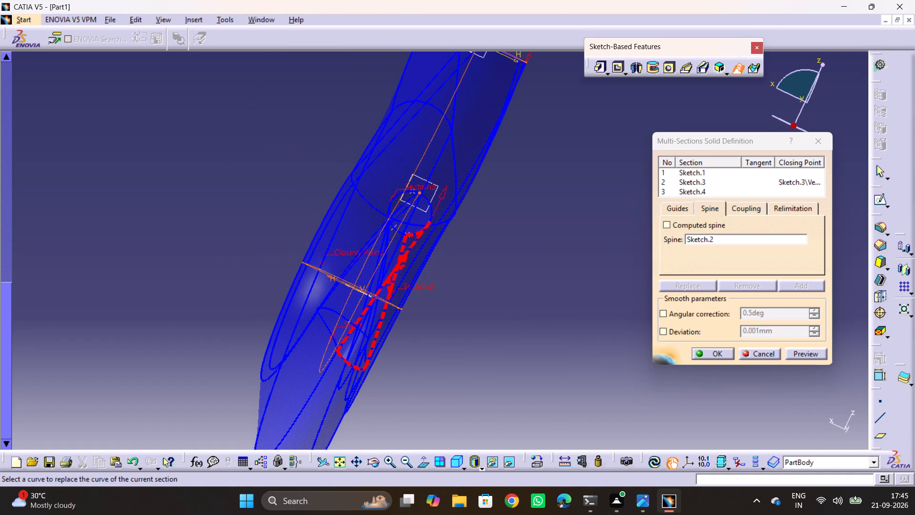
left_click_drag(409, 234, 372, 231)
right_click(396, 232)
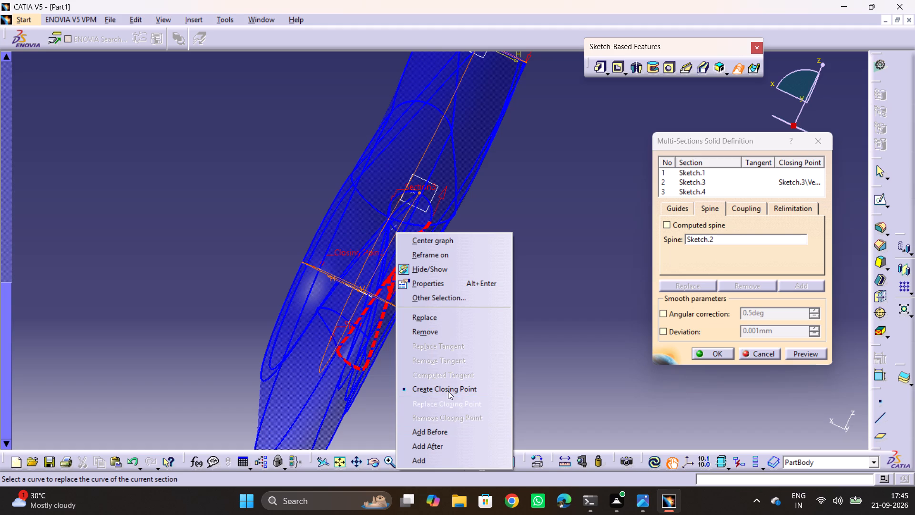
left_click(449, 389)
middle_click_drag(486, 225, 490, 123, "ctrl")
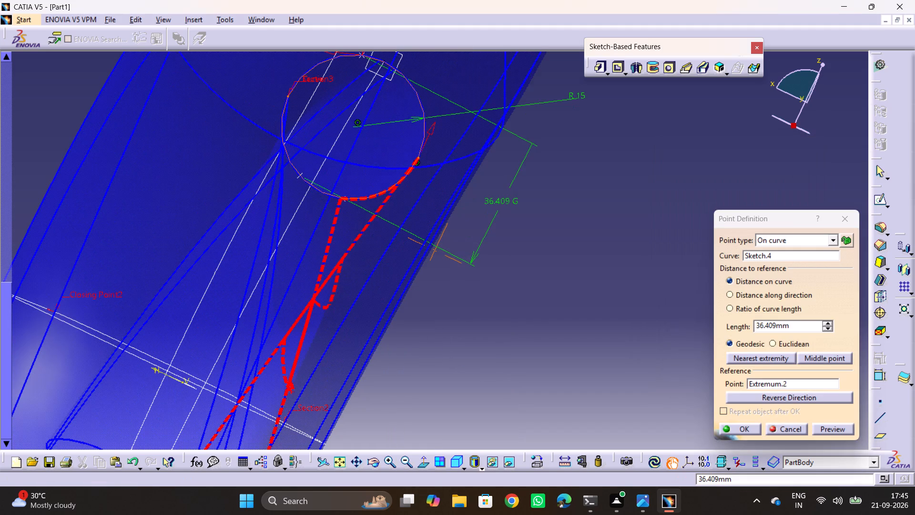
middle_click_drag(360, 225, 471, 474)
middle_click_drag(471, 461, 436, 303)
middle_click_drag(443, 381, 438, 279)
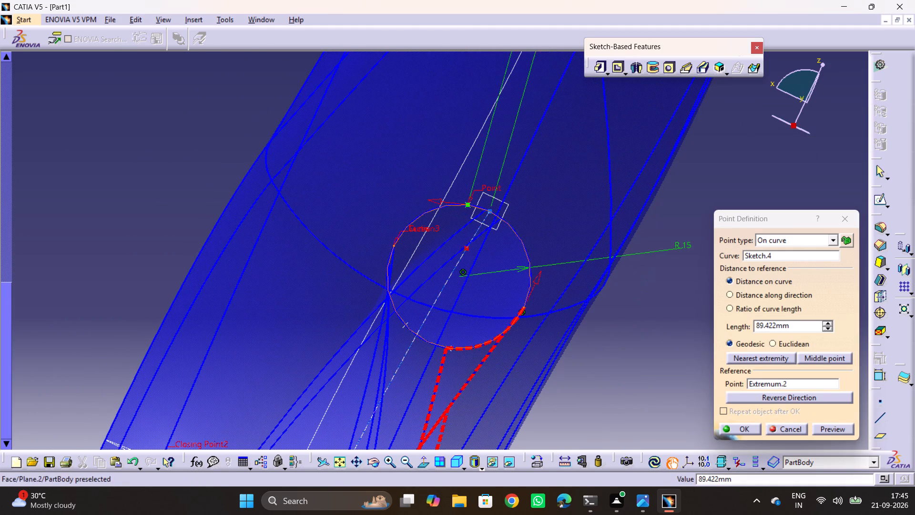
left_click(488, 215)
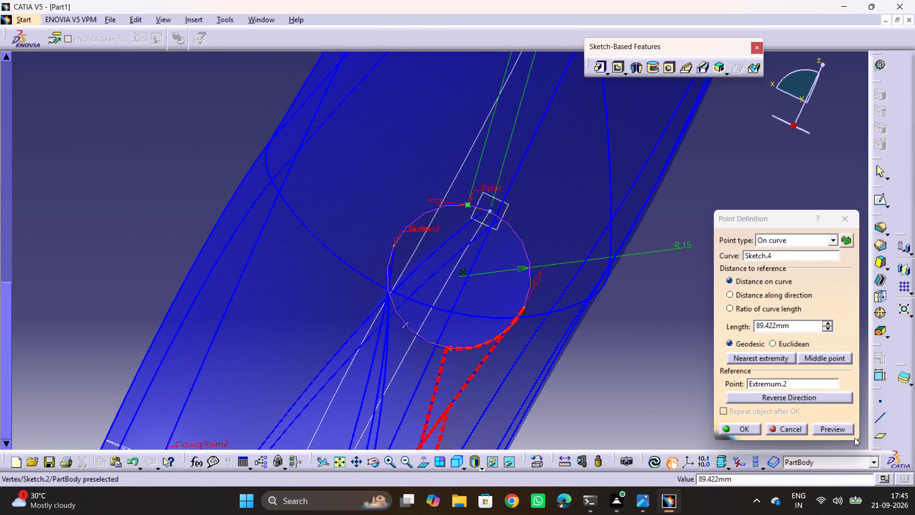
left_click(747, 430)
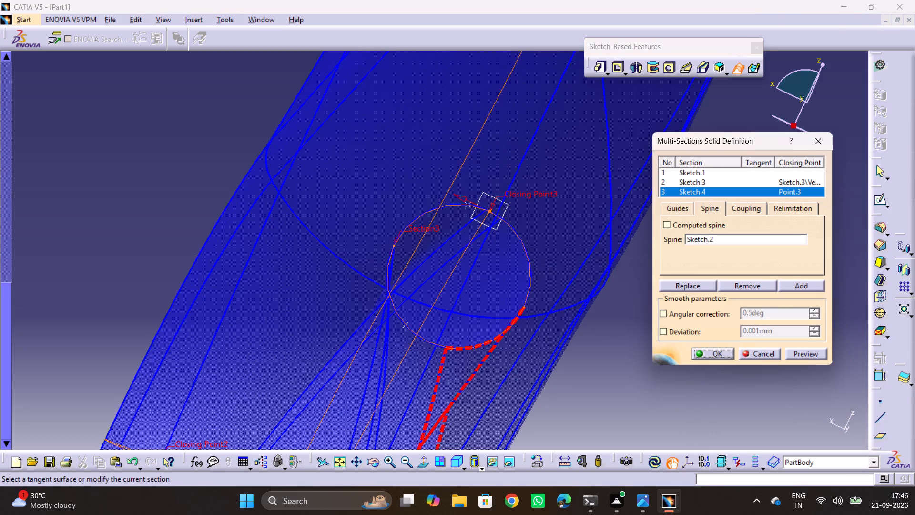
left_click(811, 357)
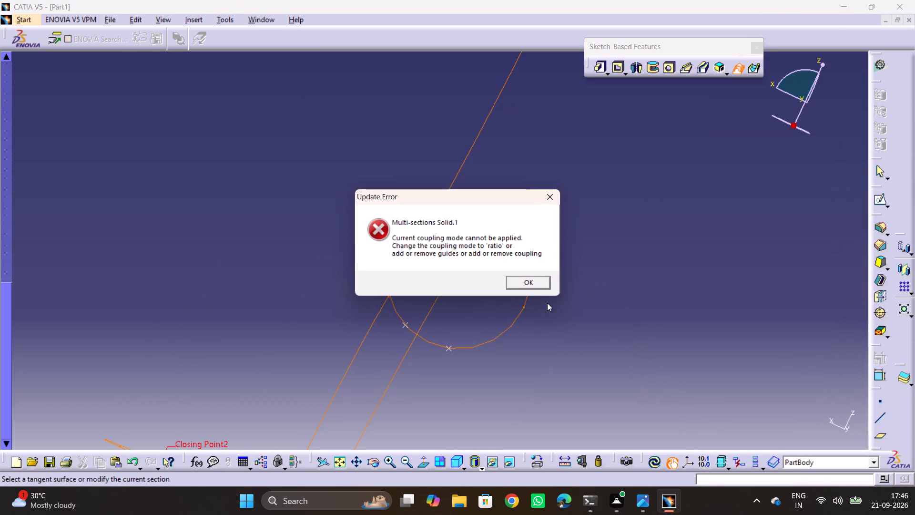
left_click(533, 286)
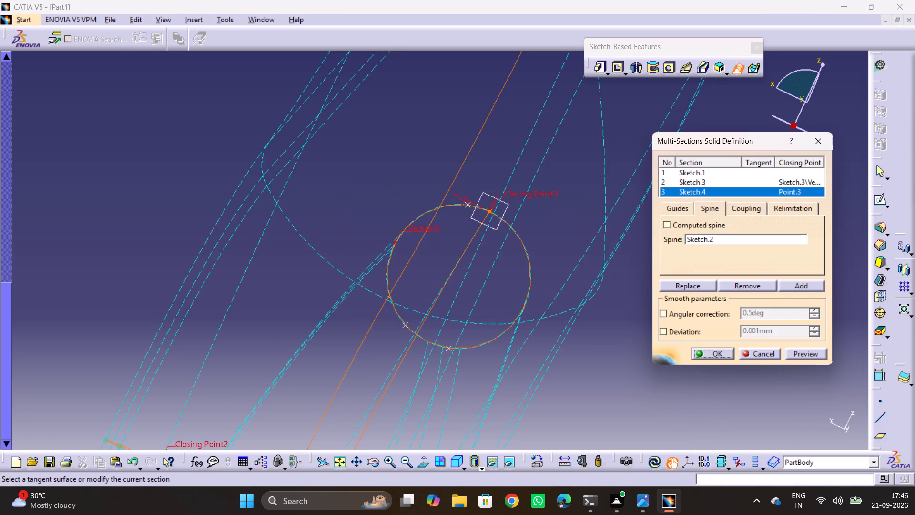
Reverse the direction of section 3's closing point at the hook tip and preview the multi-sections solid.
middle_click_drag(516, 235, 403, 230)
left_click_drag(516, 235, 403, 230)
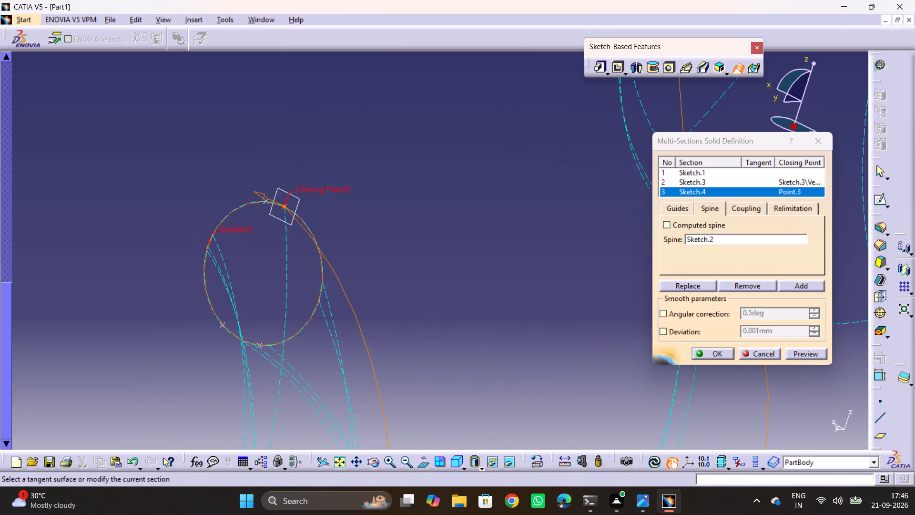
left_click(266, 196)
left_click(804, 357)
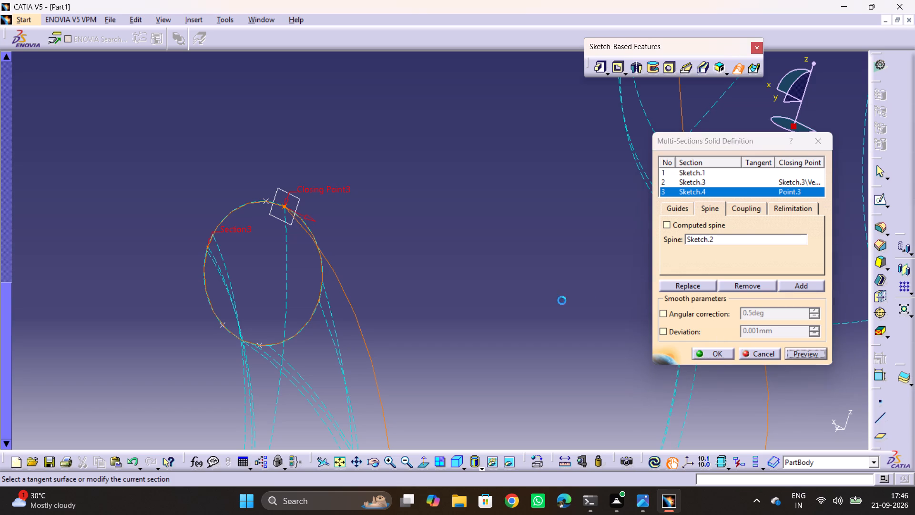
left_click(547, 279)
Cancel the multi-sections solid definition.
middle_click_drag(456, 224, 457, 263, "ctrl")
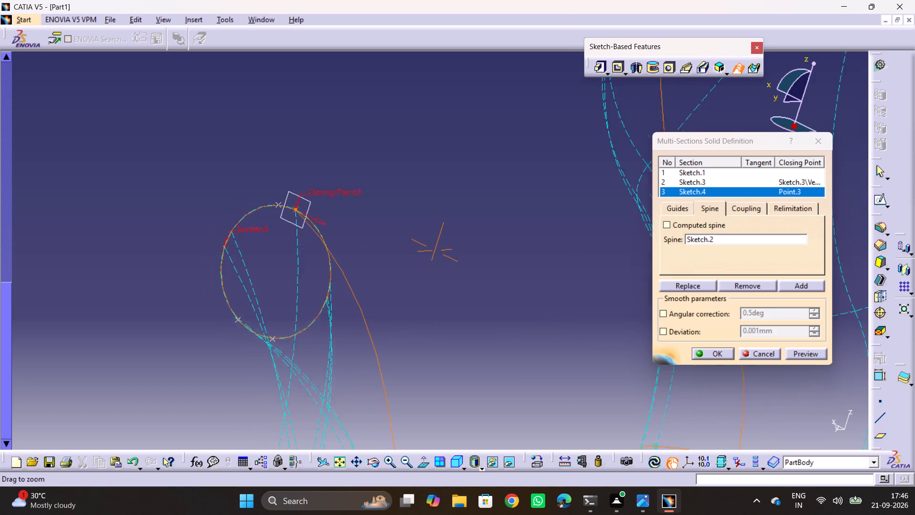
middle_click_drag(457, 263, 464, 354, "ctrl")
scroll(526, 368, "down", 1)
middle_click_drag(526, 368, 502, 360)
left_click_drag(524, 368, 502, 360)
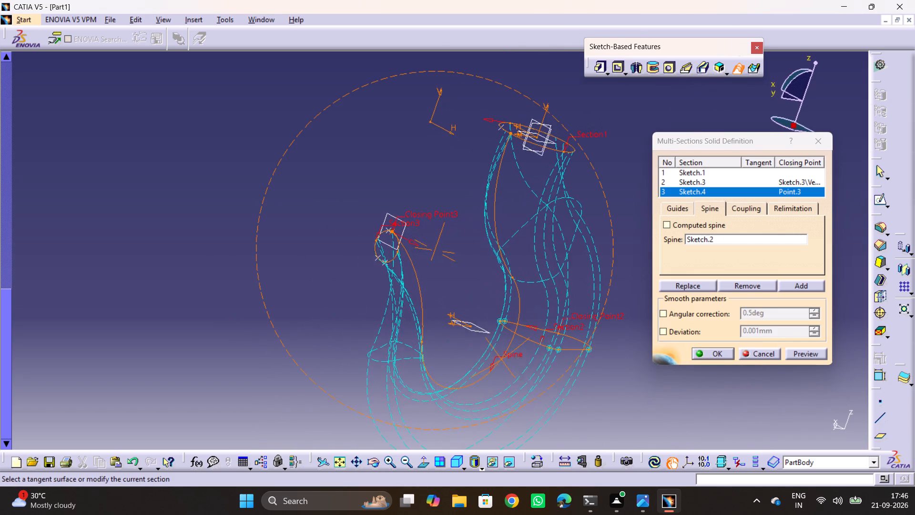
left_click_drag(502, 360, 505, 366)
middle_click_drag(502, 360, 505, 366)
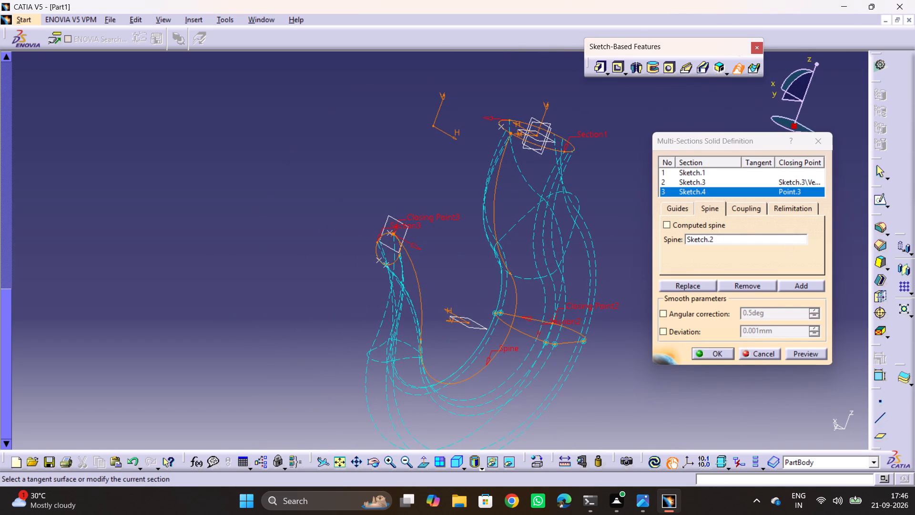
middle_click_drag(445, 232, 232, 200)
left_click_drag(443, 233, 232, 200)
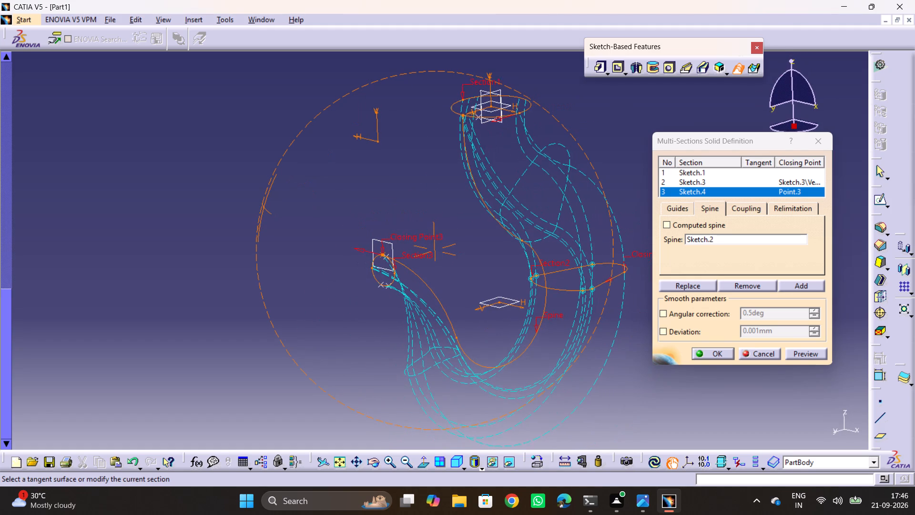
left_click(748, 350)
left_click(577, 364)
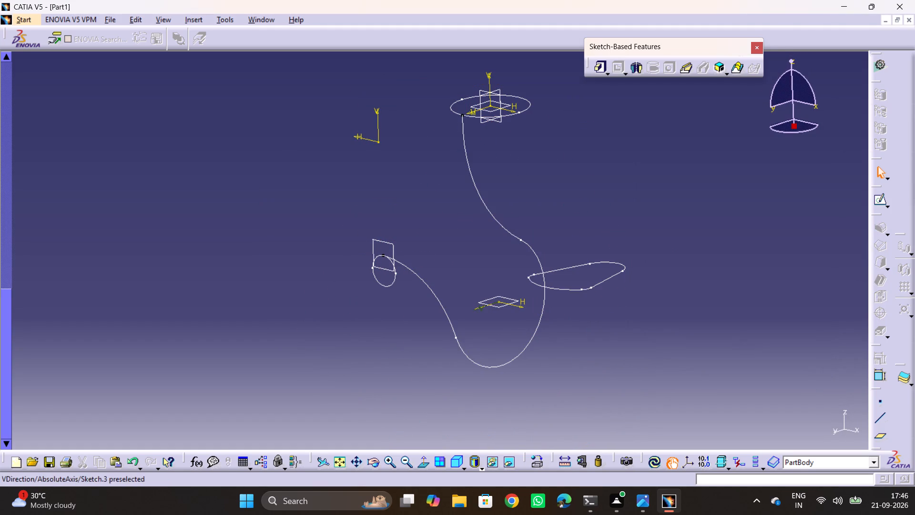
Examine the three profile sketches and the hook's centre curve from several angles.
middle_click_drag(404, 313, 336, 338)
left_click_drag(404, 313, 336, 338)
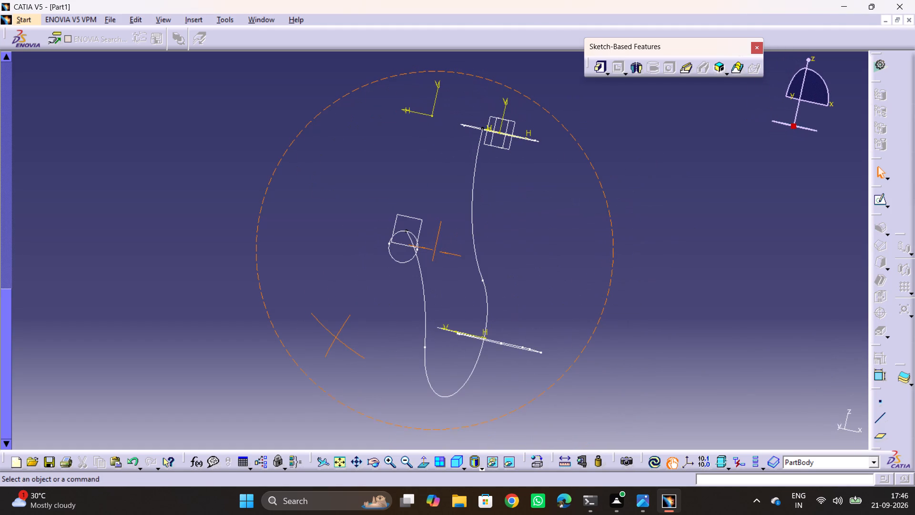
middle_click_drag(705, 203, 375, 191)
left_click_drag(630, 234, 394, 196)
left_click_drag(662, 234, 664, 234)
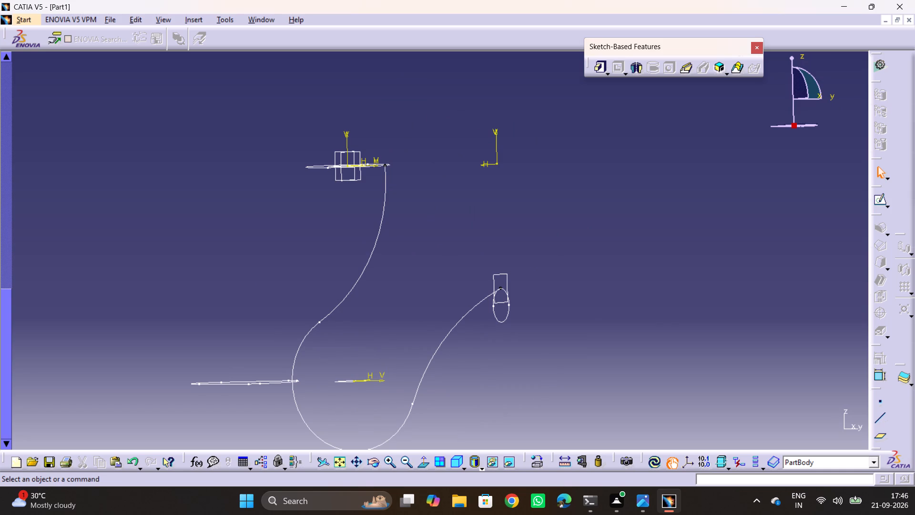
left_click_drag(664, 234, 526, 318)
middle_click_drag(533, 179, 396, 329)
left_click_drag(468, 262, 399, 330)
middle_click_drag(417, 324, 425, 311, "ctrl")
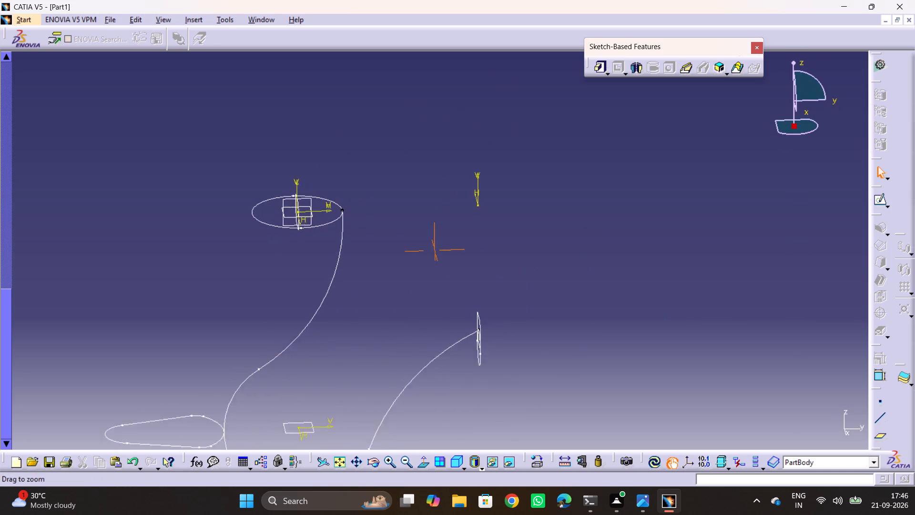
middle_click_drag(425, 311, 447, 338, "ctrl")
middle_click_drag(444, 313, 621, 217)
middle_click_drag(565, 208, 452, 299)
left_click_drag(565, 208, 452, 299)
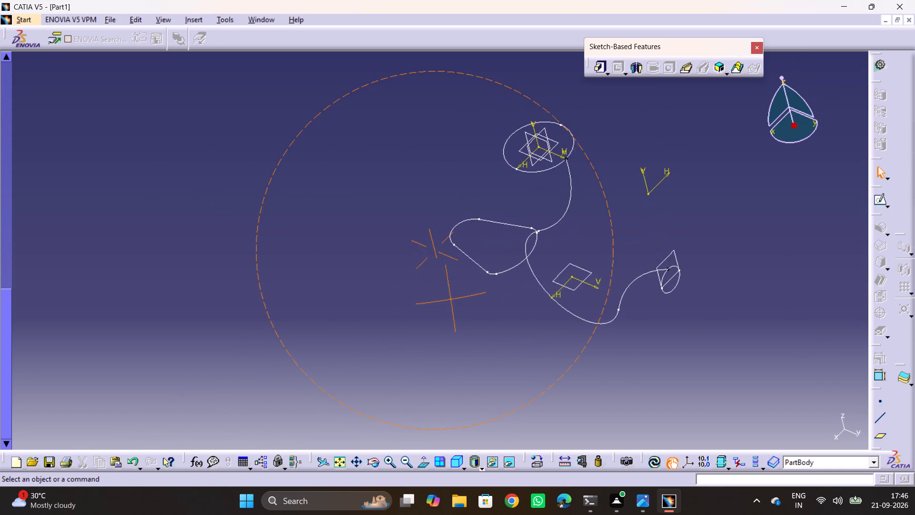
middle_click_drag(537, 257, 388, 288)
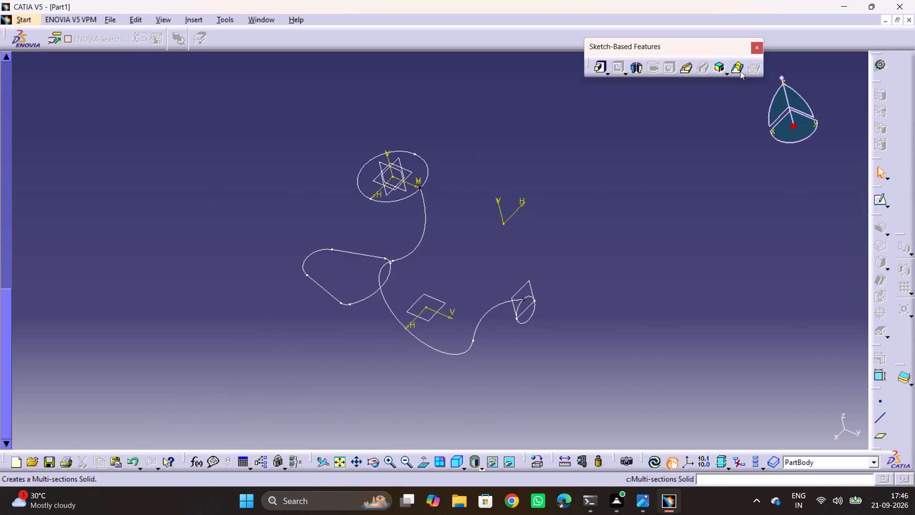
Start a new multi-sections solid with Sketch.1, Sketch.3 and Sketch.4 as its sections and preview it.
left_click(742, 70)
left_click(372, 196)
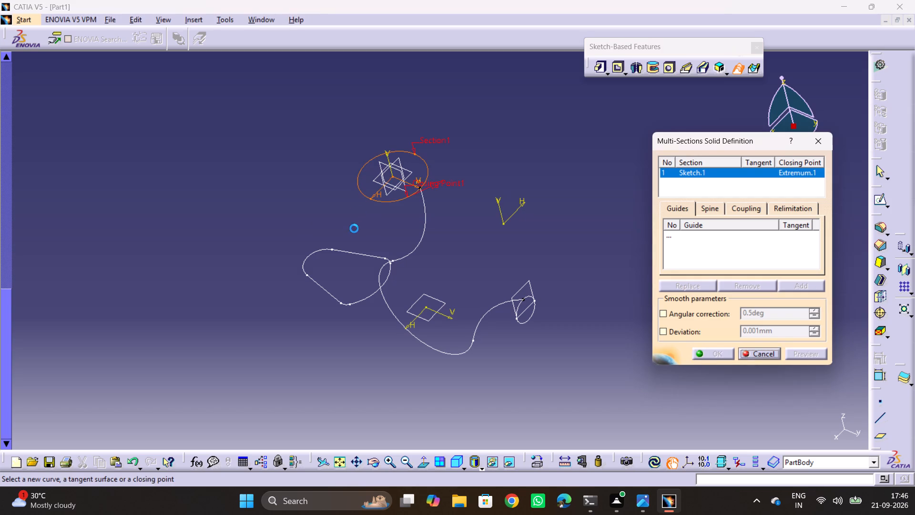
left_click(345, 252)
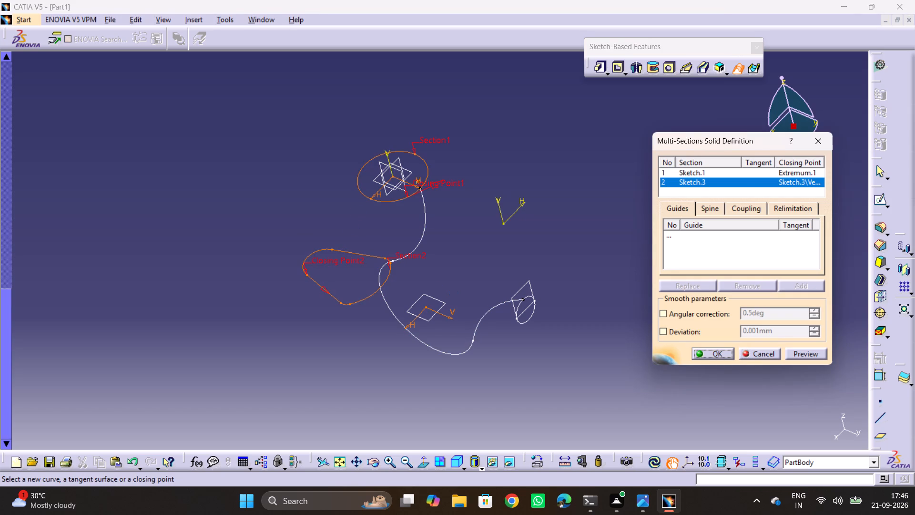
left_click(530, 320)
left_click(800, 357)
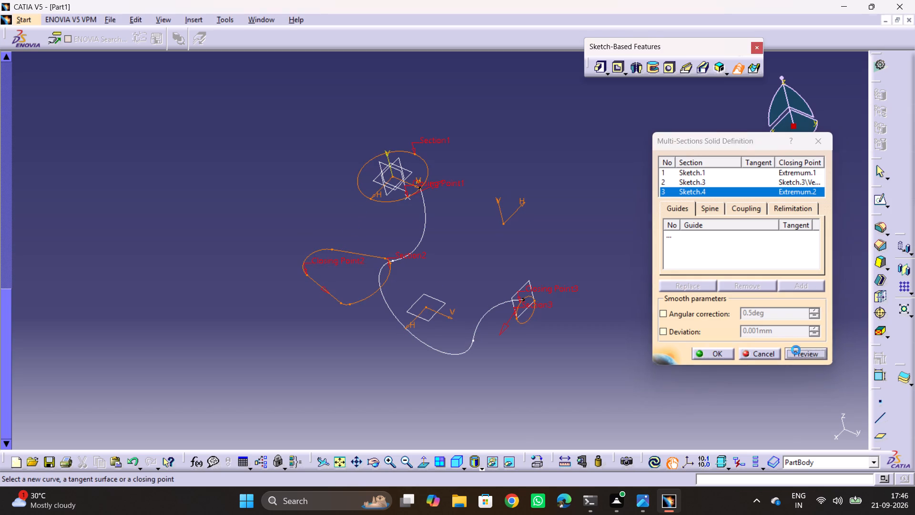
left_click(535, 271)
left_click(537, 282)
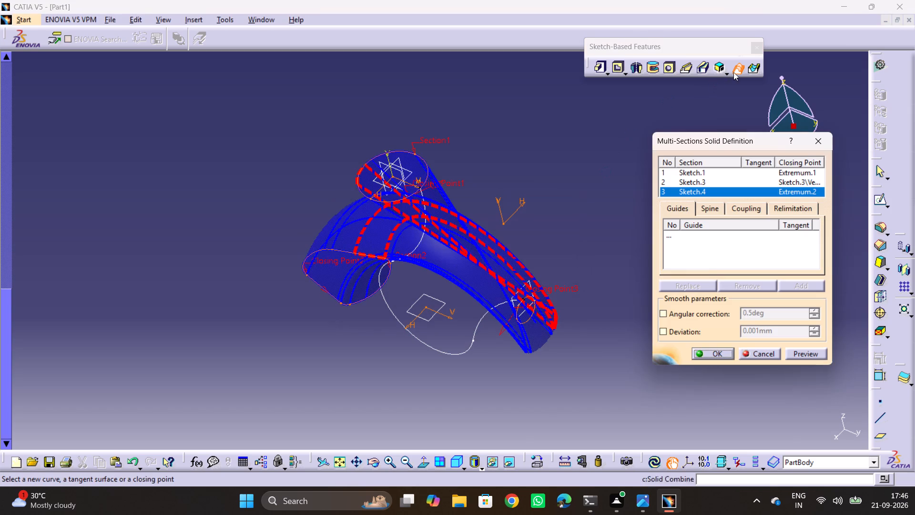
Add Sketch.2 as the guide of the multi-sections solid and preview it.
left_click(712, 206)
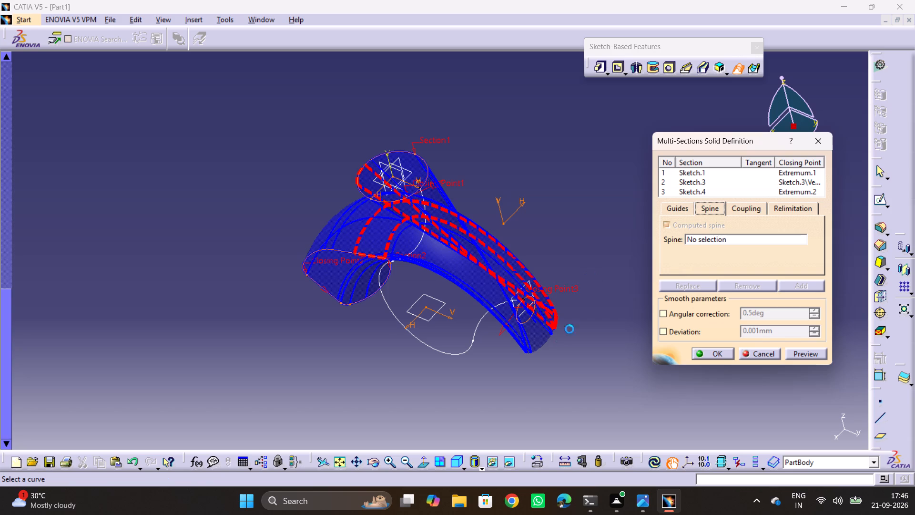
left_click(679, 211)
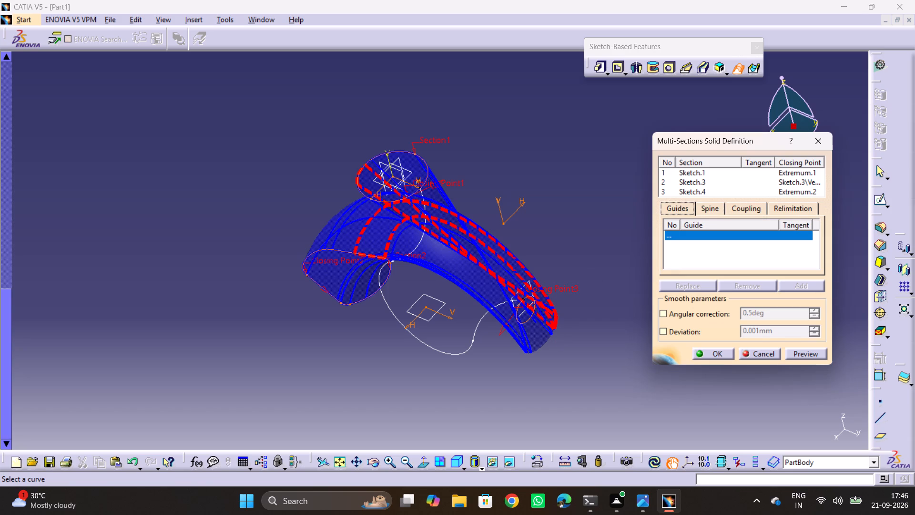
left_click(481, 318)
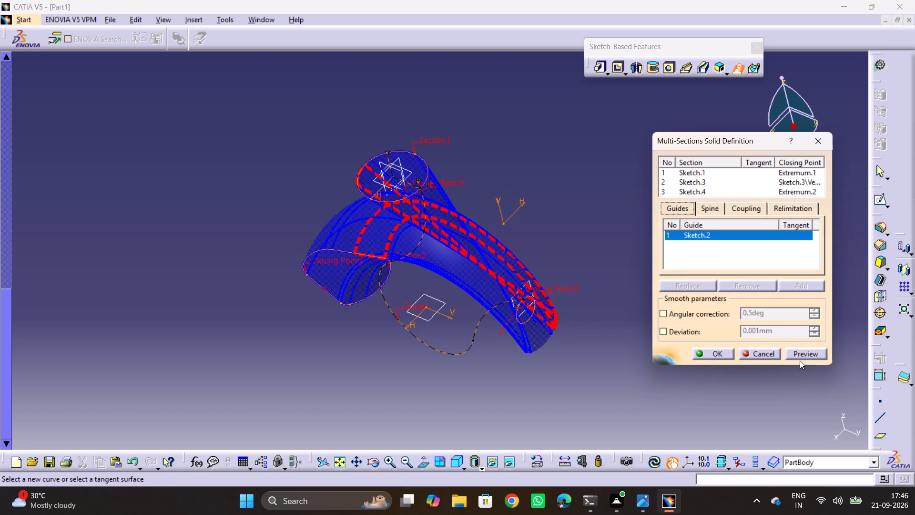
left_click(813, 350)
left_click(511, 276)
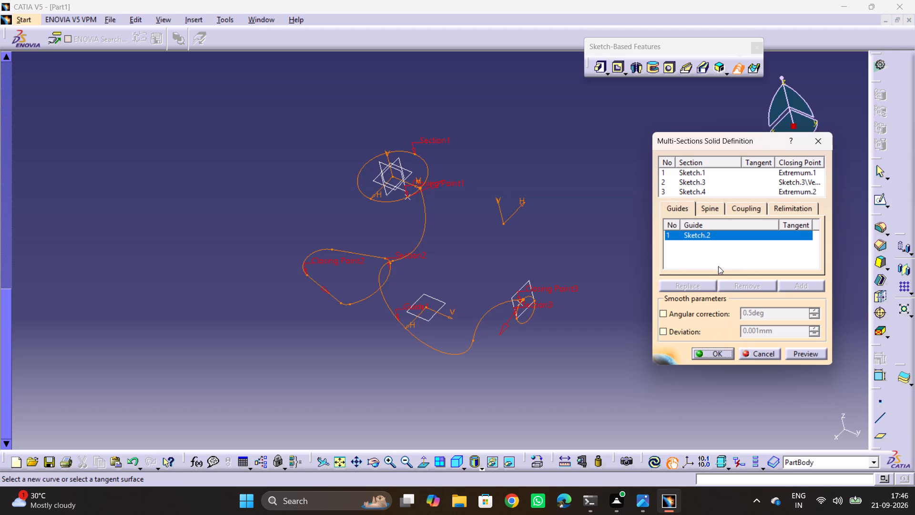
Reverse the closing direction of section 3 at the hook tip and preview the multi-sections solid.
left_click(505, 331)
left_click(815, 356)
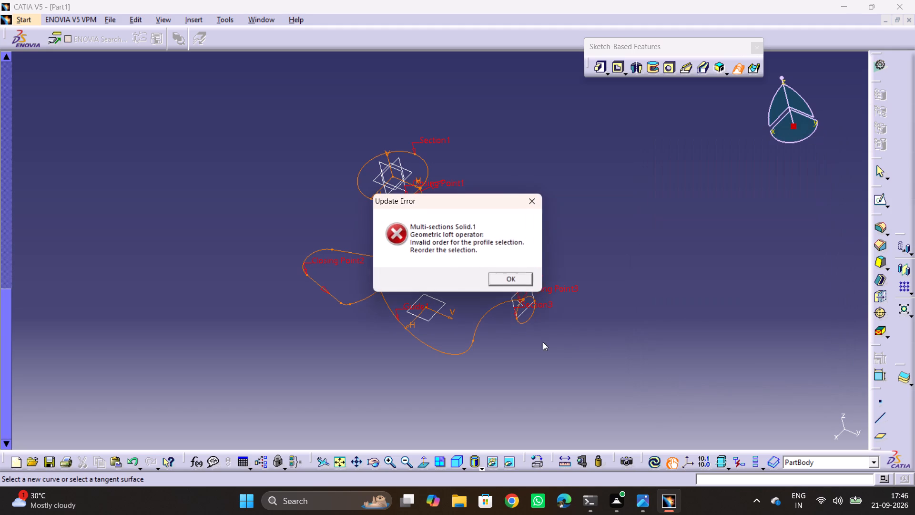
left_click(516, 282)
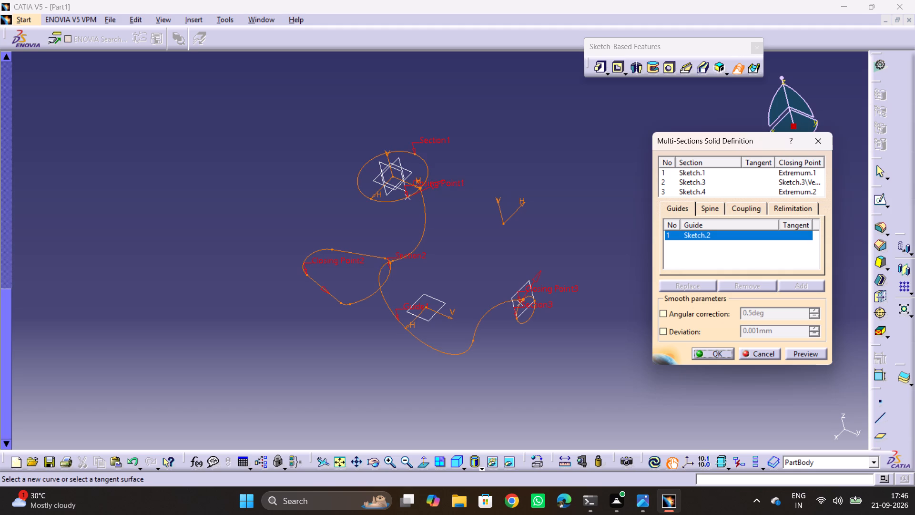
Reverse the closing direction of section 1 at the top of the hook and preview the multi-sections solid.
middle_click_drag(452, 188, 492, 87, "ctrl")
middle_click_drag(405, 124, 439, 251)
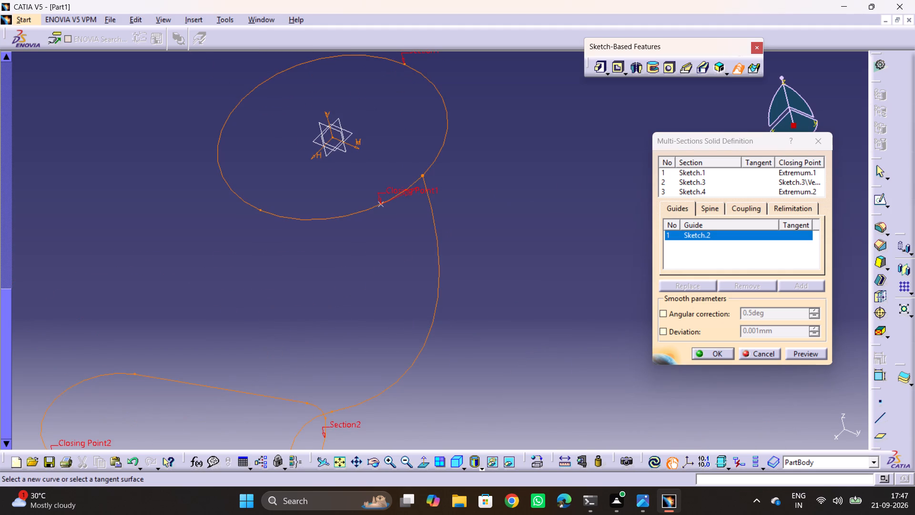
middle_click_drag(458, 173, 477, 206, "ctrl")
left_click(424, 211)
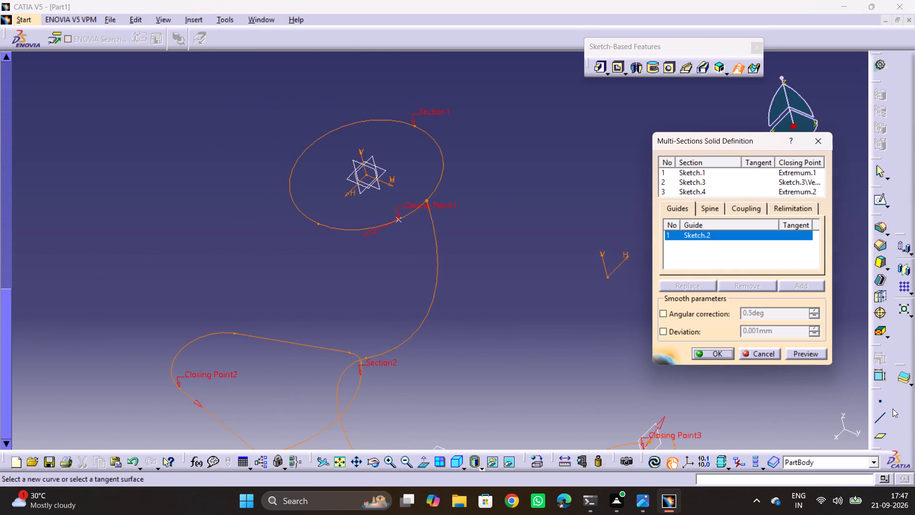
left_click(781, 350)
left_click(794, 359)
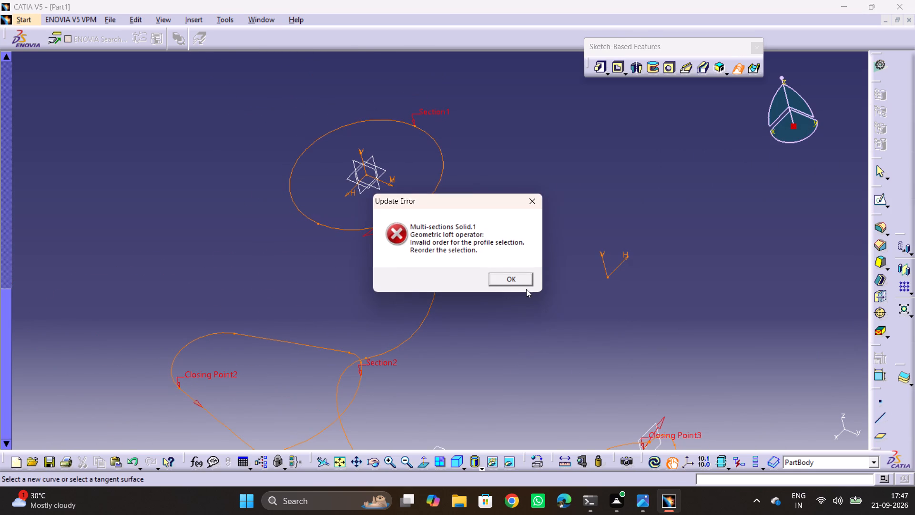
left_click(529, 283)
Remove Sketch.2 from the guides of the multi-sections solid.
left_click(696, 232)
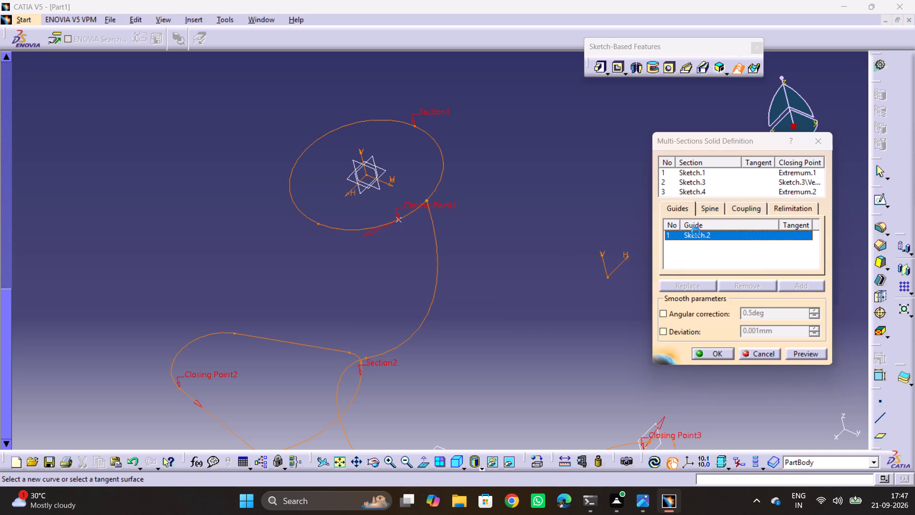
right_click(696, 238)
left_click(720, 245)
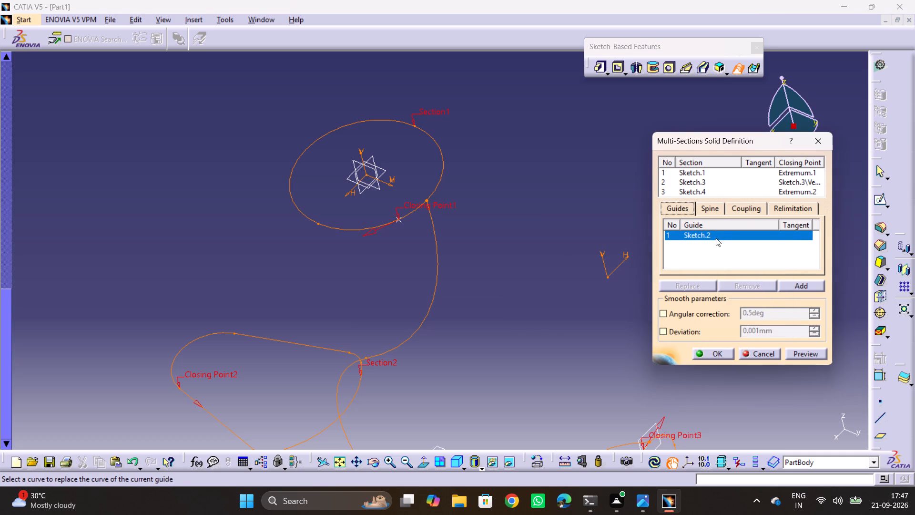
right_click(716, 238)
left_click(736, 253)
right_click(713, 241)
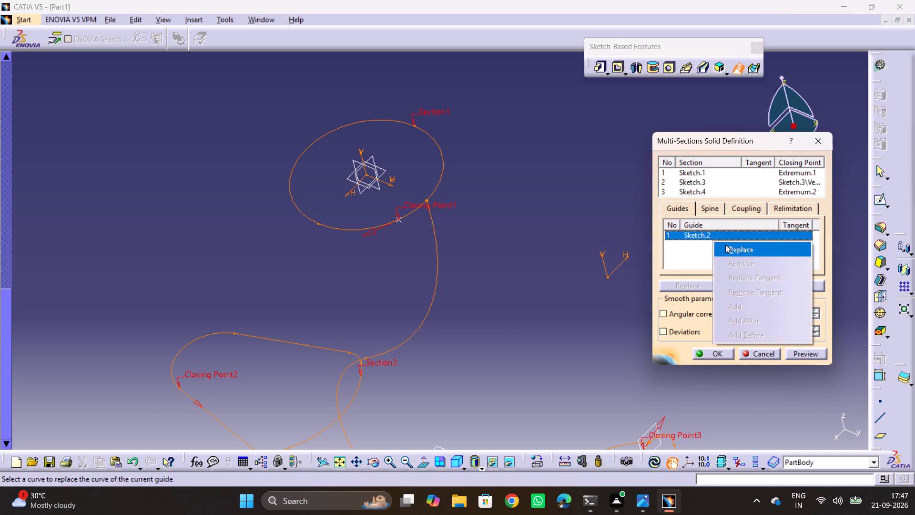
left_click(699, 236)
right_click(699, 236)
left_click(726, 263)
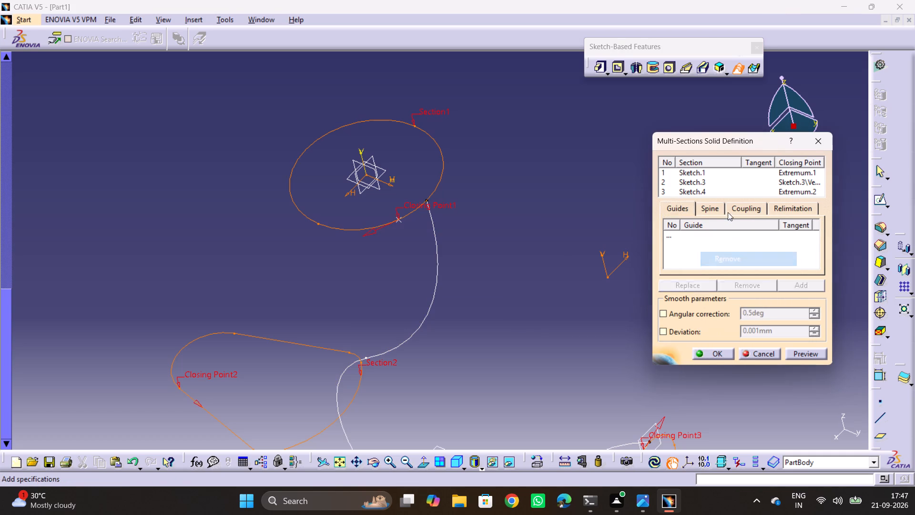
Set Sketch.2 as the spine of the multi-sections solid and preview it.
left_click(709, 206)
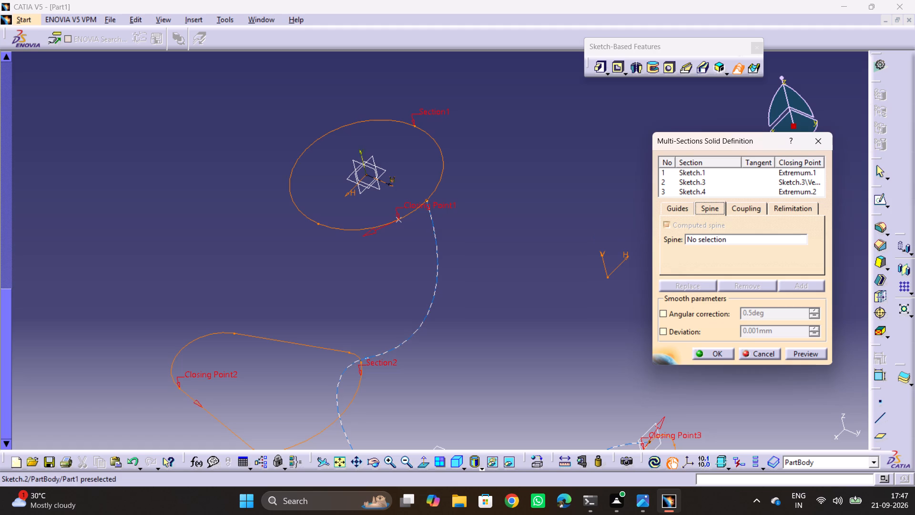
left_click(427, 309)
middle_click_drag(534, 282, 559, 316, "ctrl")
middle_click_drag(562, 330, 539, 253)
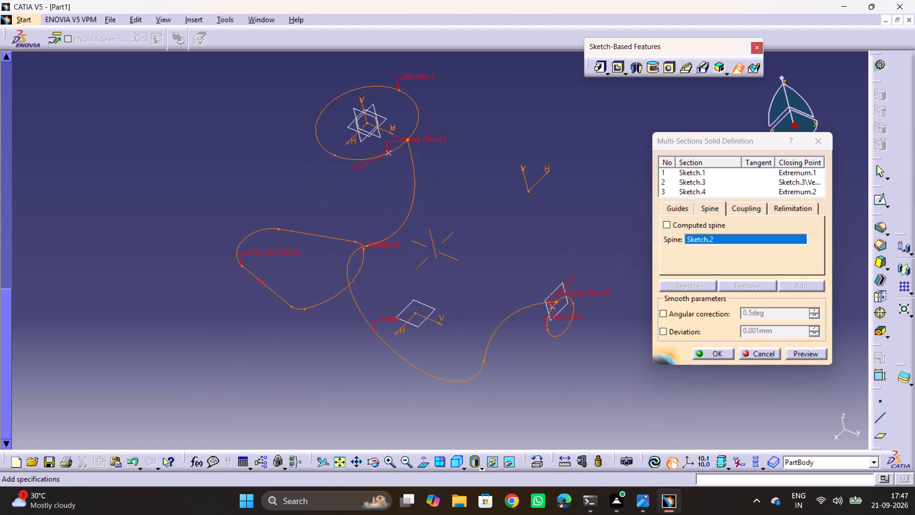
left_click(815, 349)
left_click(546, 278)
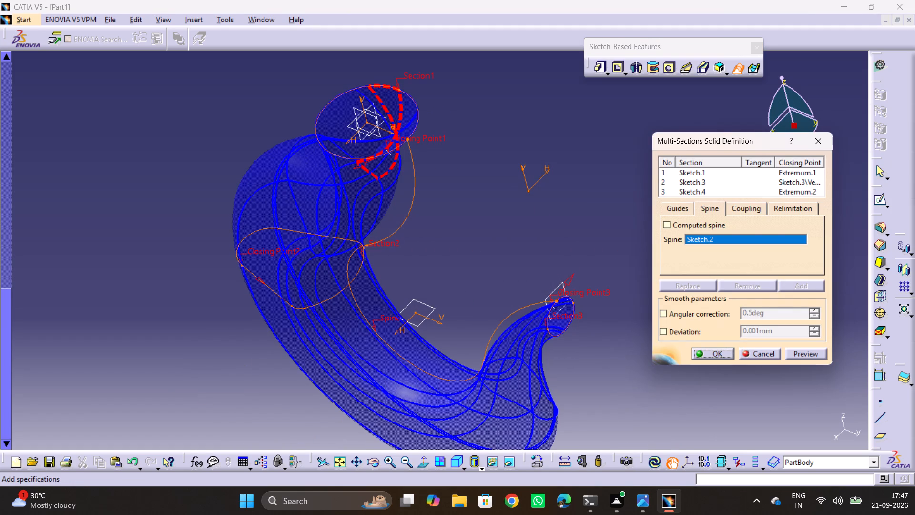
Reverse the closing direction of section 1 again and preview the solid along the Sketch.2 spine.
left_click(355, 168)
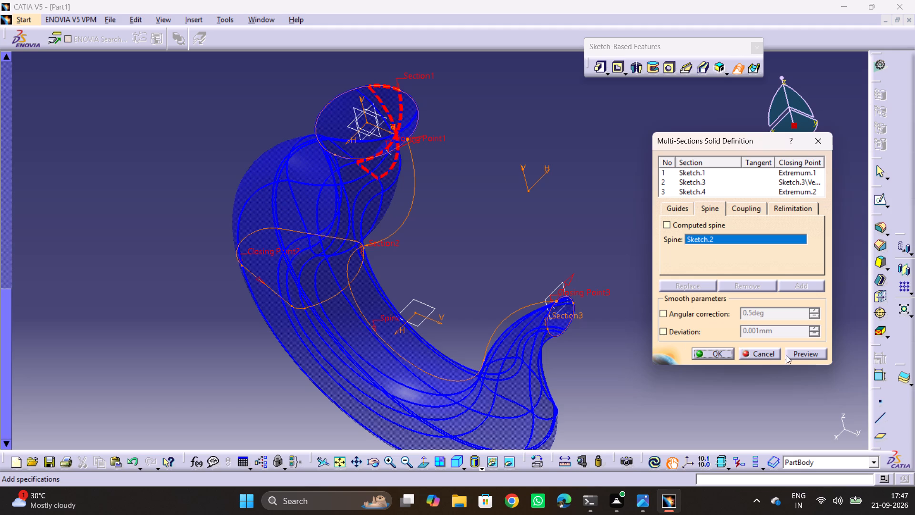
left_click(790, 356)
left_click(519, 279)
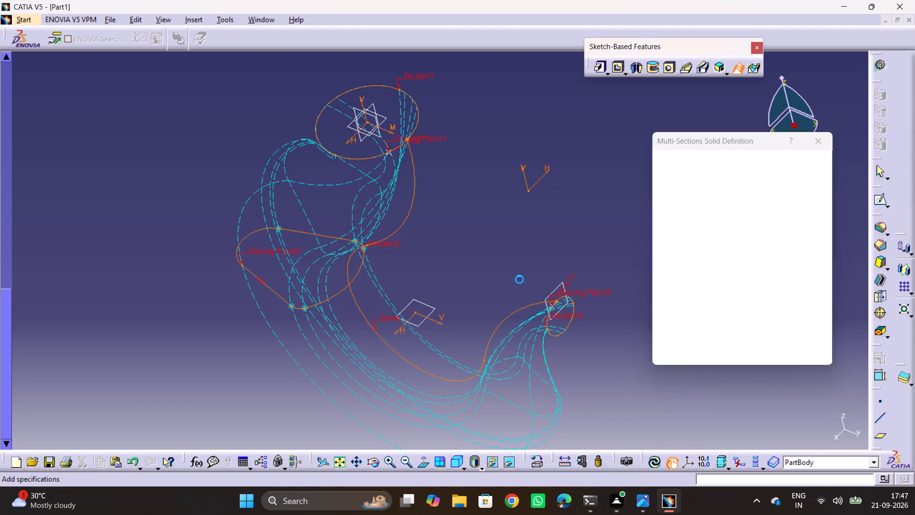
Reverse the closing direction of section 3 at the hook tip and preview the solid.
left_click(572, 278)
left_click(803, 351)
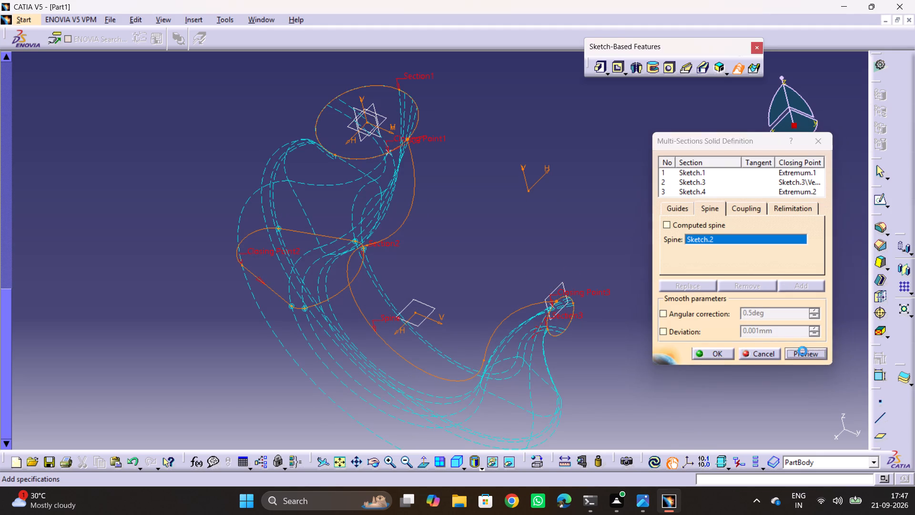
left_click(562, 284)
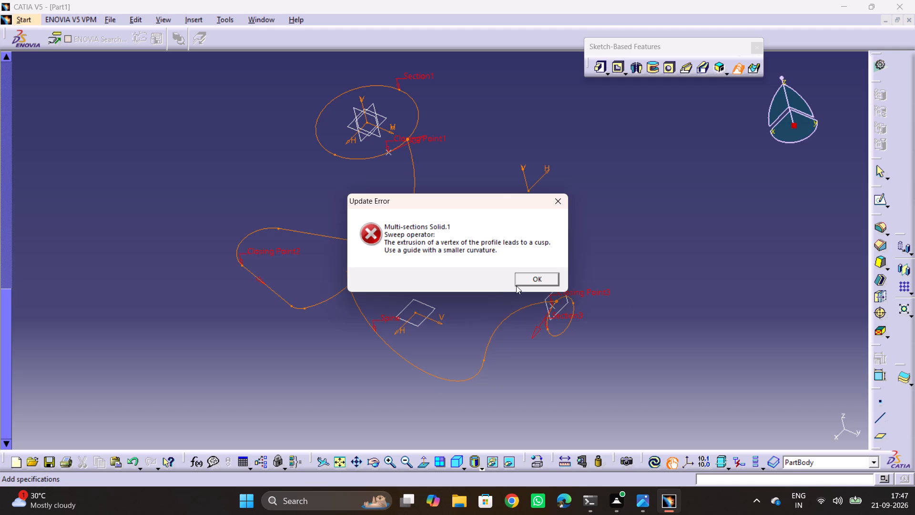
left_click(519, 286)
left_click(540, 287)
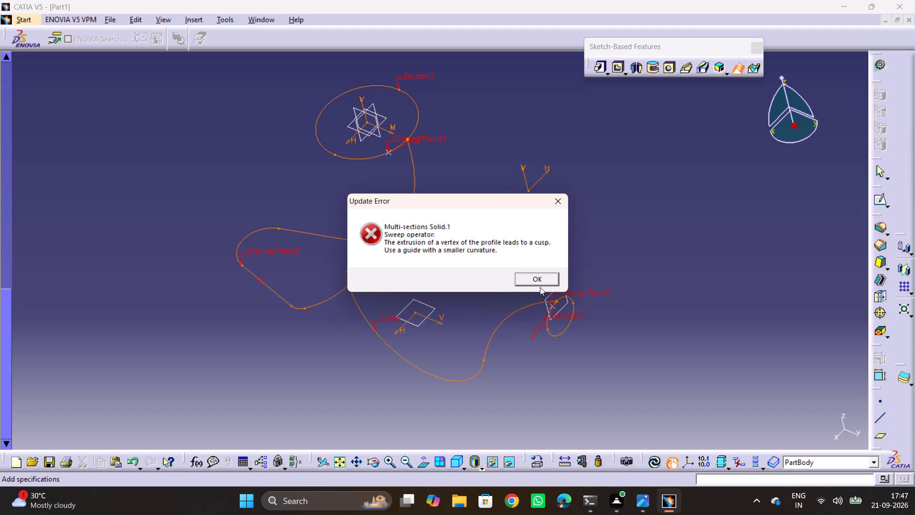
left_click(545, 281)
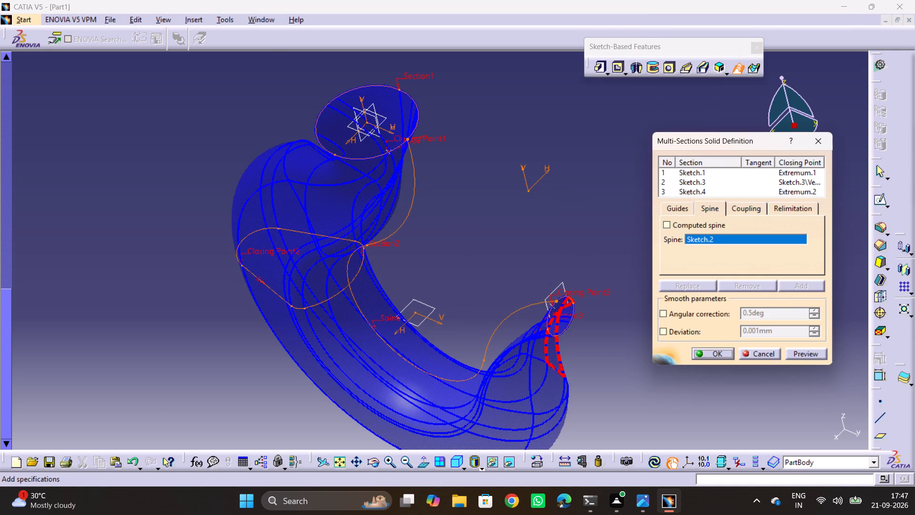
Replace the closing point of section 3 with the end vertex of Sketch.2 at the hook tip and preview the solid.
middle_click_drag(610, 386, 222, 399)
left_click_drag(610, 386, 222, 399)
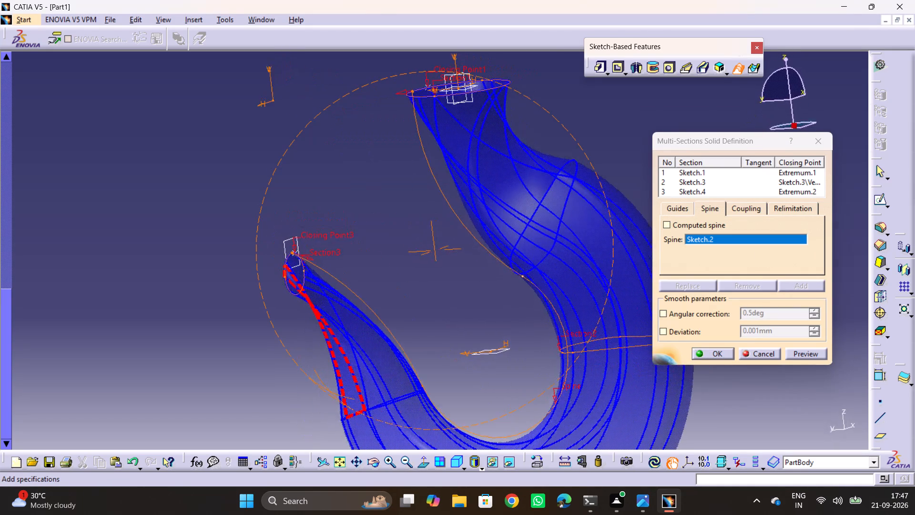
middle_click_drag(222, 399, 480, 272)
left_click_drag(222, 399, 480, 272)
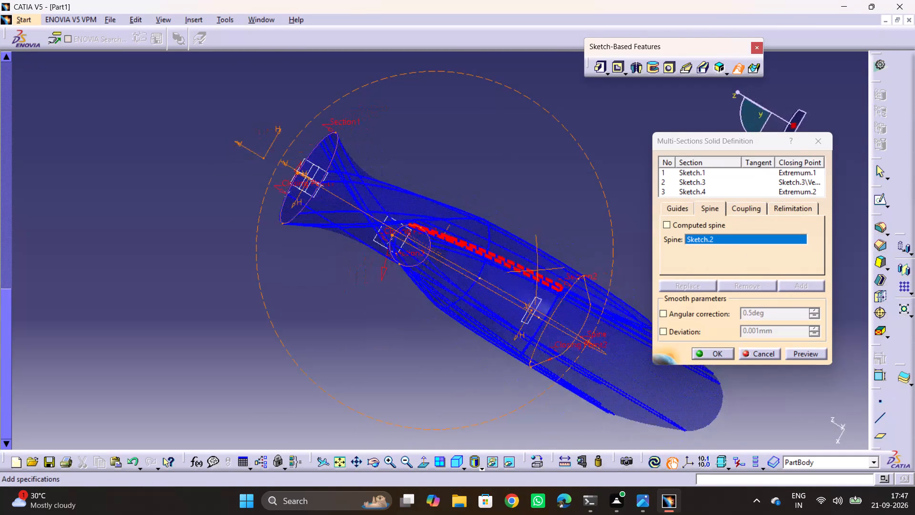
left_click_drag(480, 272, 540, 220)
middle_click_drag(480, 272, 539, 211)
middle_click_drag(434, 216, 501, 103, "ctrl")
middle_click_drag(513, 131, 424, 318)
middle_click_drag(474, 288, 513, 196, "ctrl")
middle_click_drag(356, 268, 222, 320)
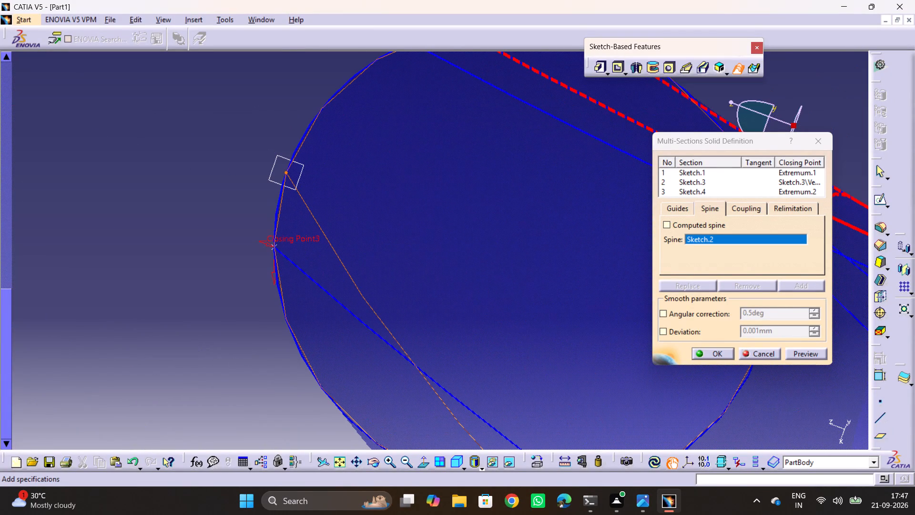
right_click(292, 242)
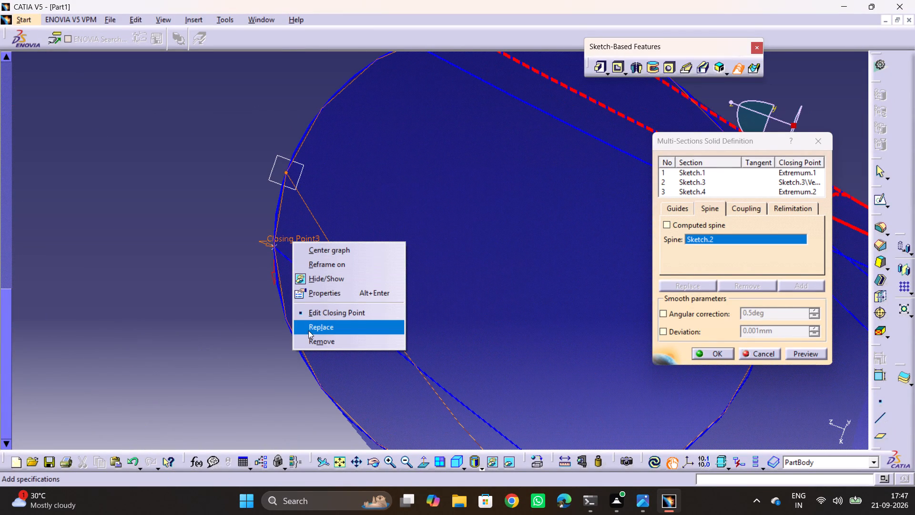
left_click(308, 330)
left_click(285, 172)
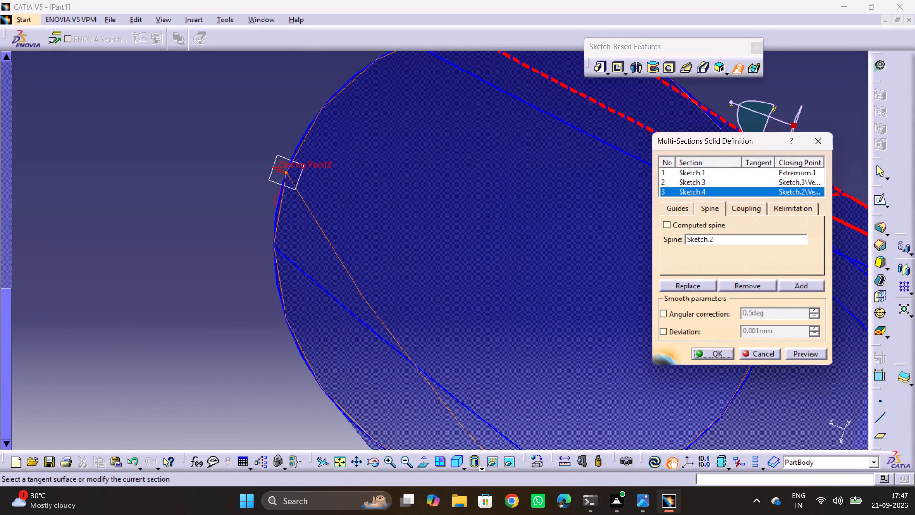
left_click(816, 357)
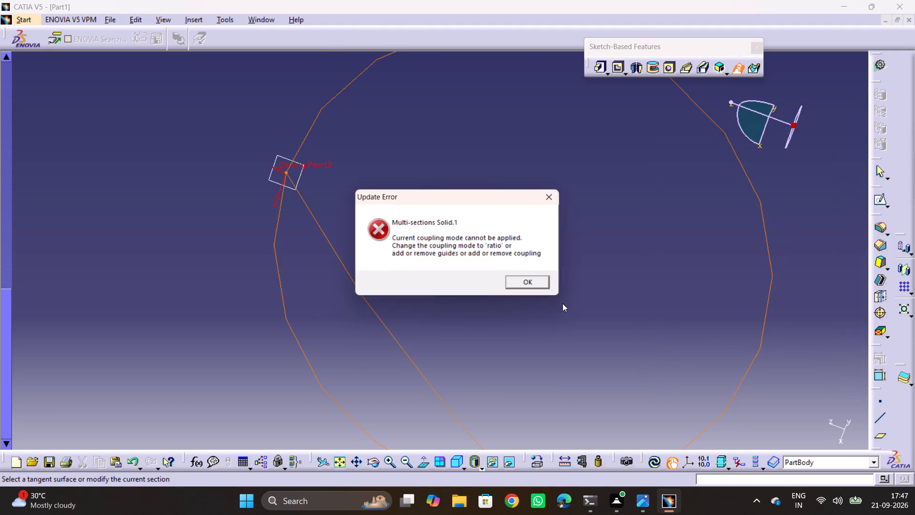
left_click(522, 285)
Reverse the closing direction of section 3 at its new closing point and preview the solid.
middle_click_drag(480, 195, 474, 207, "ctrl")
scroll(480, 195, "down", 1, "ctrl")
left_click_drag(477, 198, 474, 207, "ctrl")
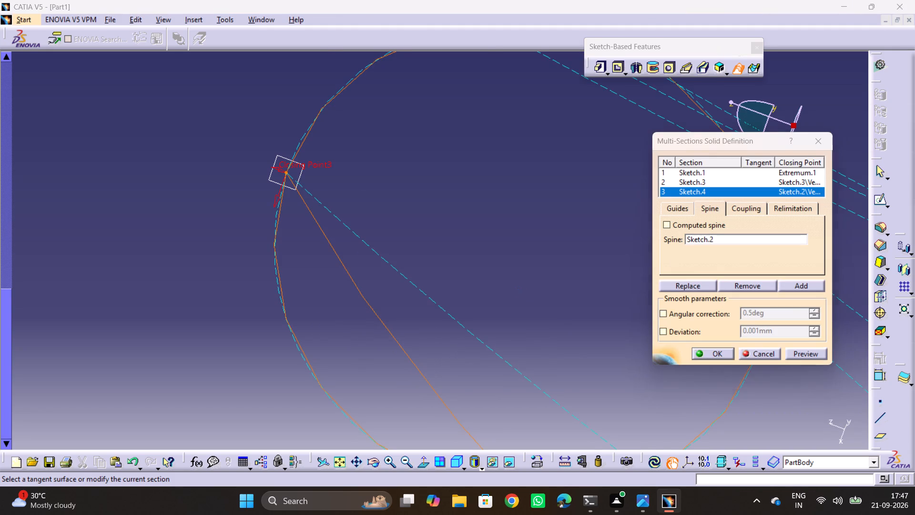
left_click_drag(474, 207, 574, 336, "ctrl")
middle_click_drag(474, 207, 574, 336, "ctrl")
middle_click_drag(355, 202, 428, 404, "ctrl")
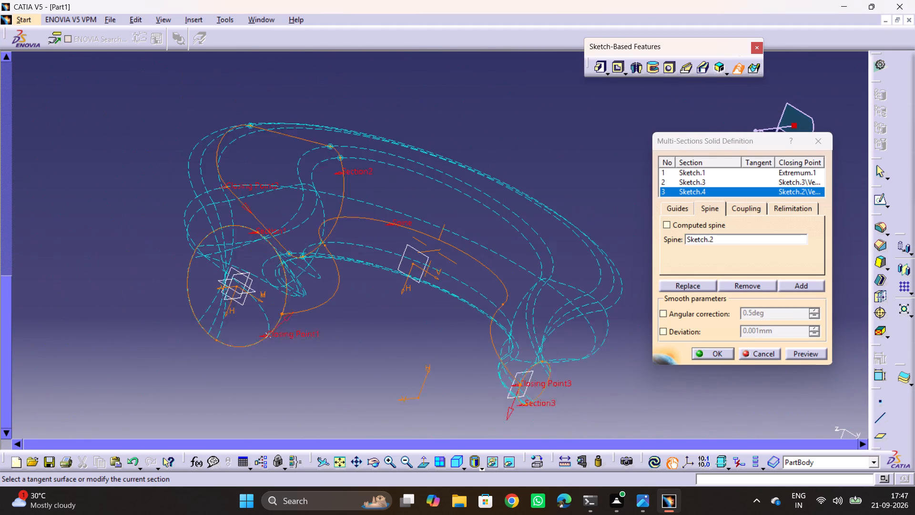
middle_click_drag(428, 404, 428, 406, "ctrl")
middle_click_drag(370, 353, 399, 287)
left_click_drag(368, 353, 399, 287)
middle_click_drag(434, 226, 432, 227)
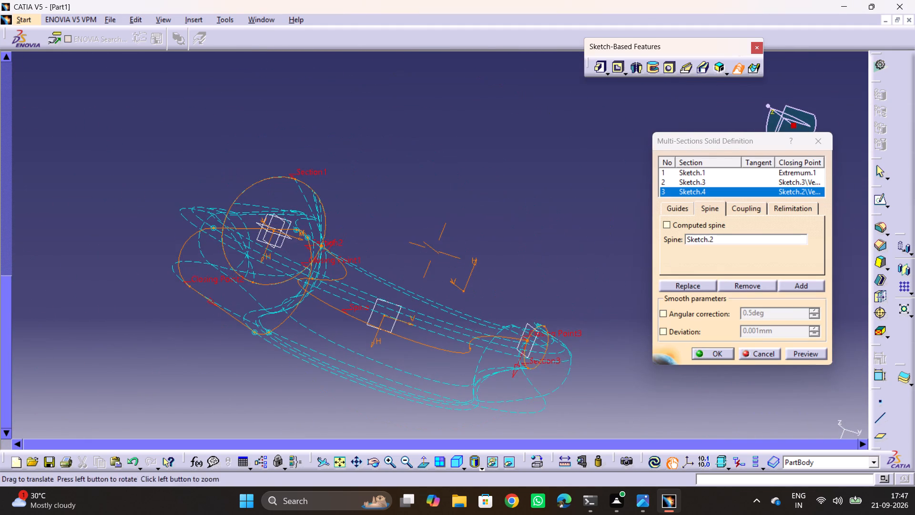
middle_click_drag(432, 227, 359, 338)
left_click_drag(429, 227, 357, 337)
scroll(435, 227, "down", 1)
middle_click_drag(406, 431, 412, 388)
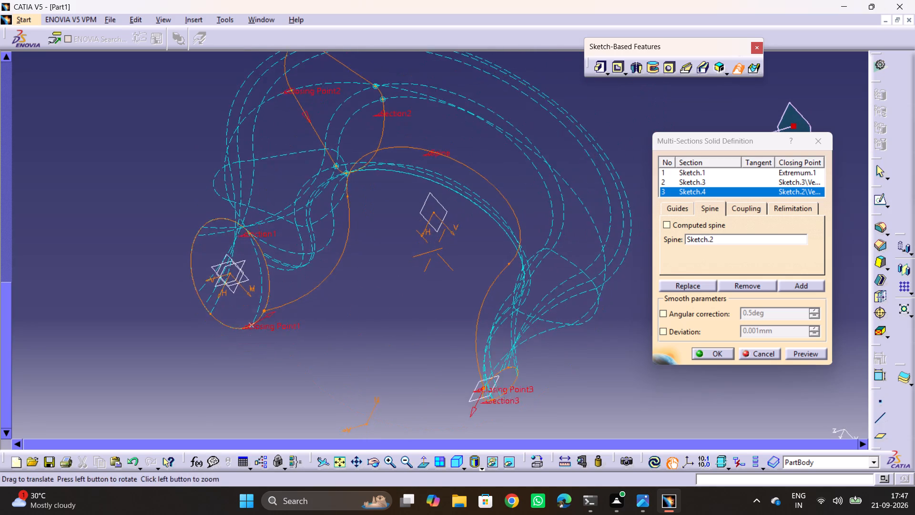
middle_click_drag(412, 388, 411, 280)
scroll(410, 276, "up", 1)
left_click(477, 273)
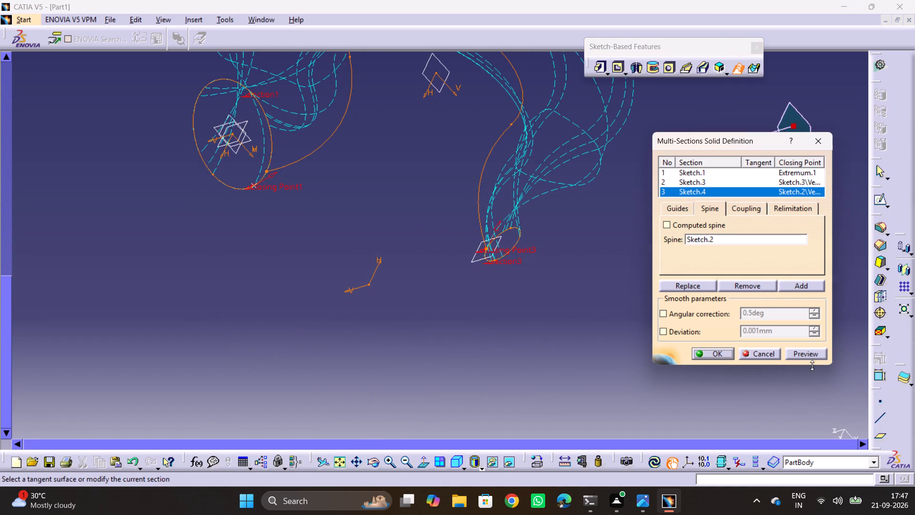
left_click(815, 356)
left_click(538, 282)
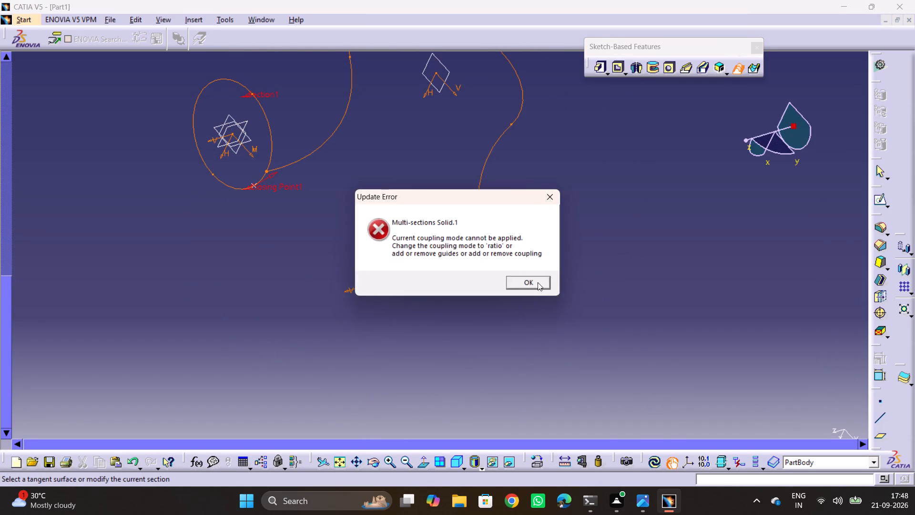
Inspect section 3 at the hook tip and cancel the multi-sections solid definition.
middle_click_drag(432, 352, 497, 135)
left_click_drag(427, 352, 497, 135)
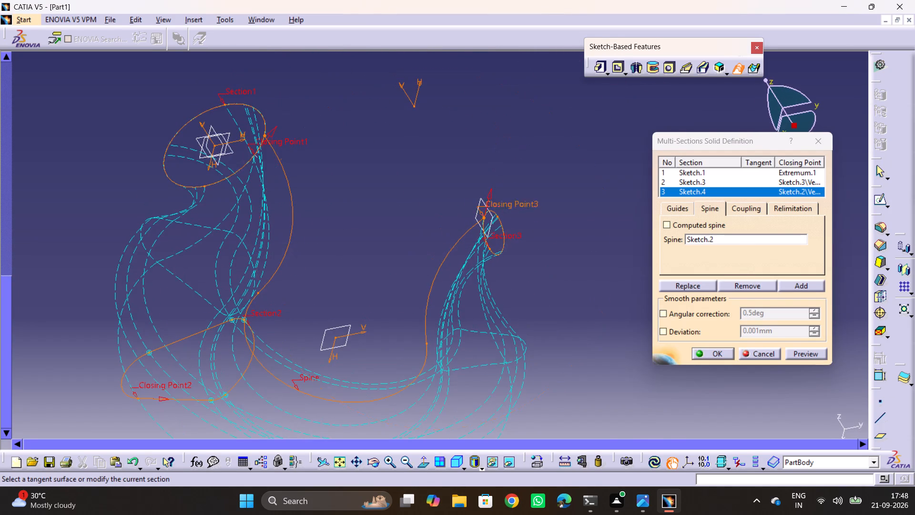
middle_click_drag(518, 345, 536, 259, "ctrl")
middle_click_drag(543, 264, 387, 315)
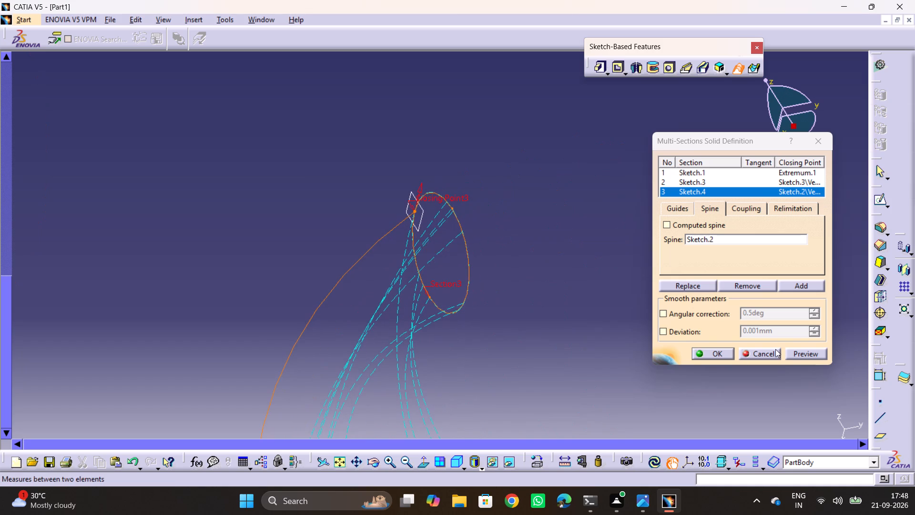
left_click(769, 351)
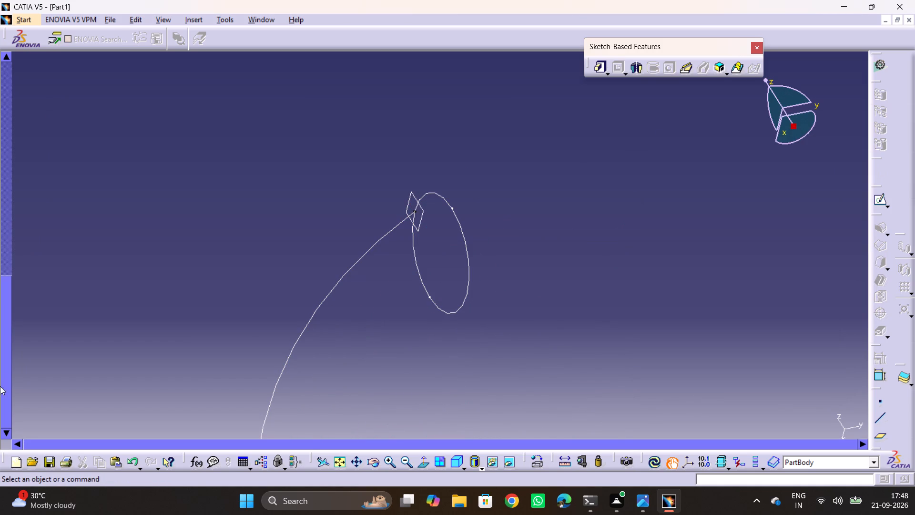
Start a new multi-sections solid using Sketch.1, Sketch.3 and Sketch.4 as the three sections.
middle_click_drag(383, 246, 400, 347, "ctrl")
middle_click_drag(270, 261, 385, 198)
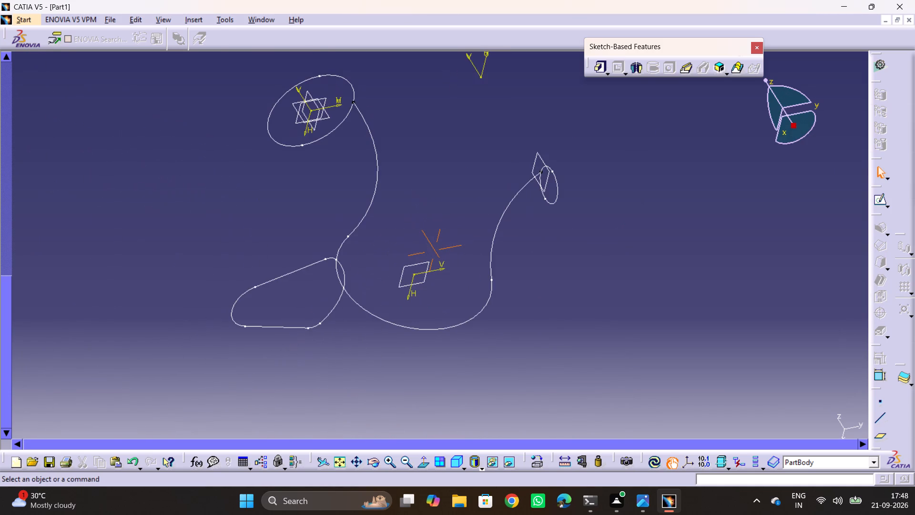
middle_click_drag(388, 257, 410, 188)
left_click_drag(388, 254, 410, 188)
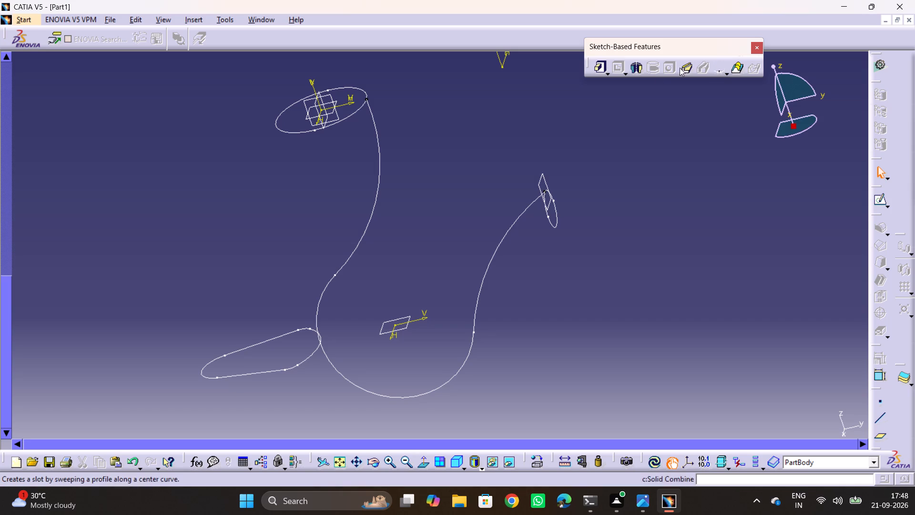
left_click(738, 68)
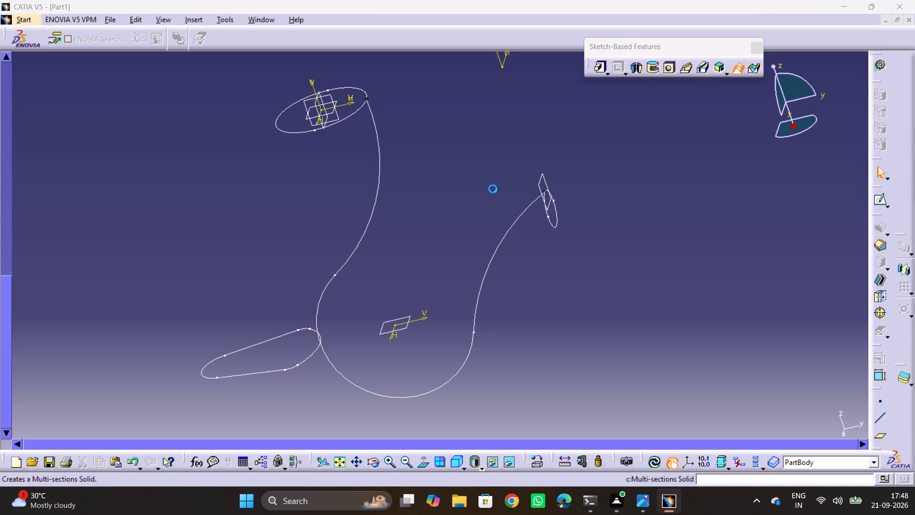
left_click(359, 108)
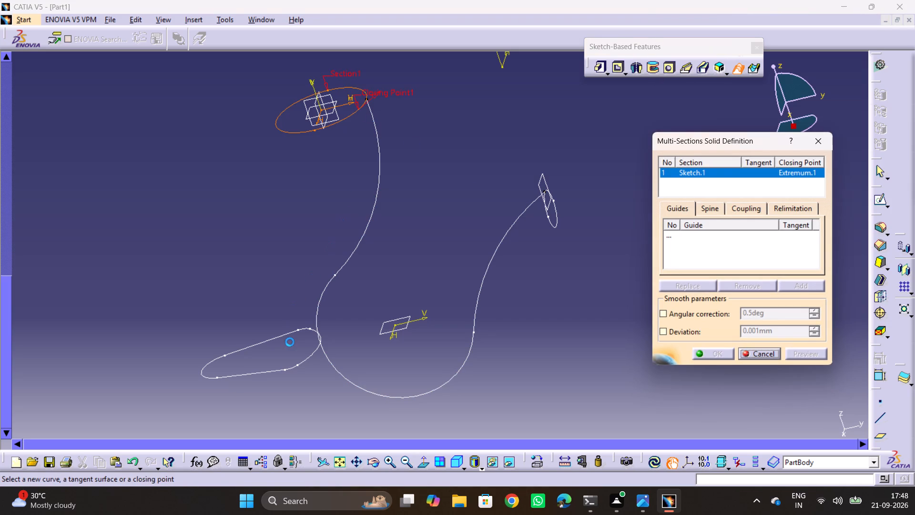
left_click(290, 331)
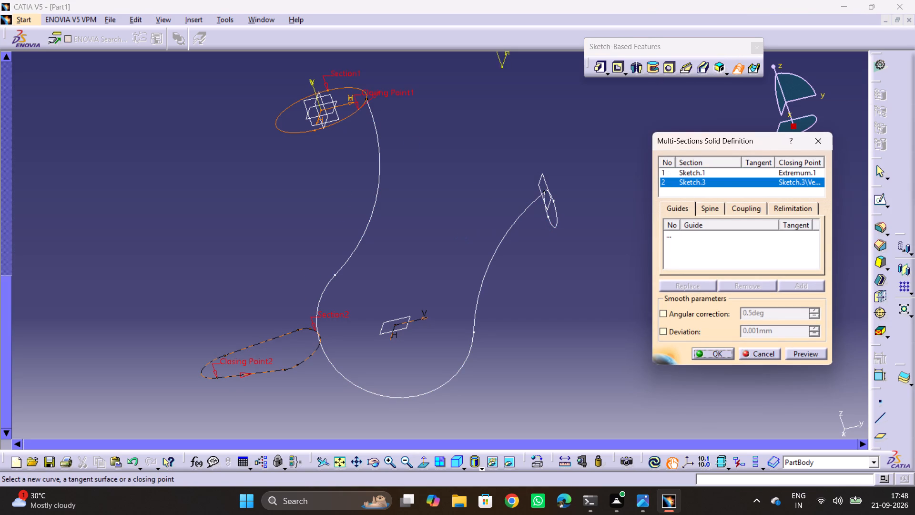
left_click(560, 226)
left_click(556, 228)
Assign Sketch.2 as the spine, set the sections coupling to Tangency then curvature and preview the solid.
left_click(715, 208)
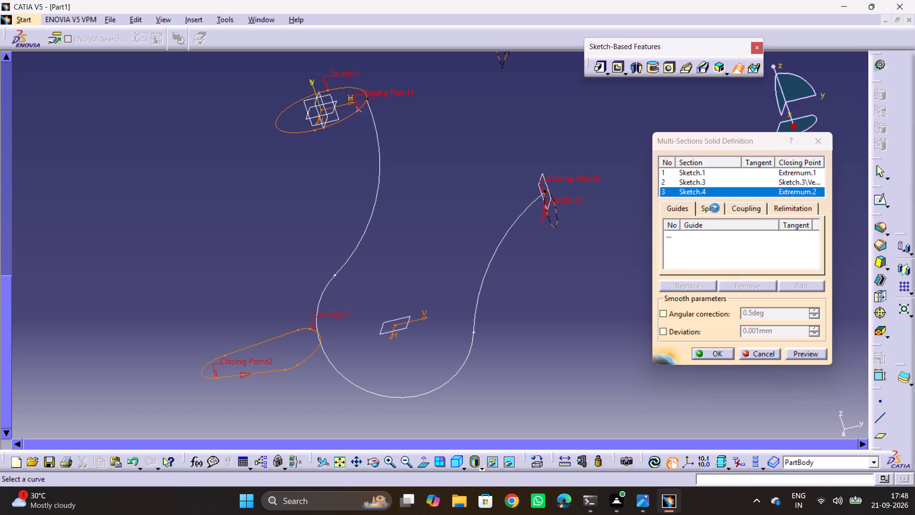
left_click(486, 268)
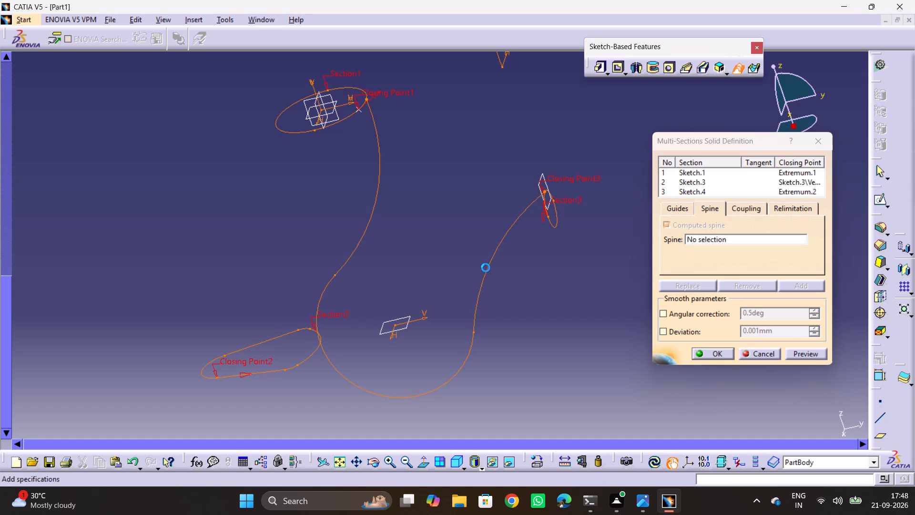
left_click(737, 211)
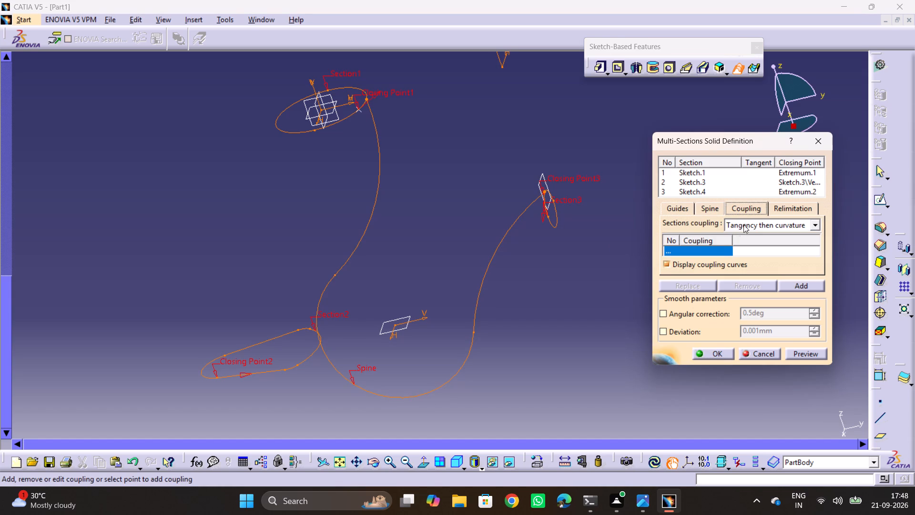
left_click(747, 223)
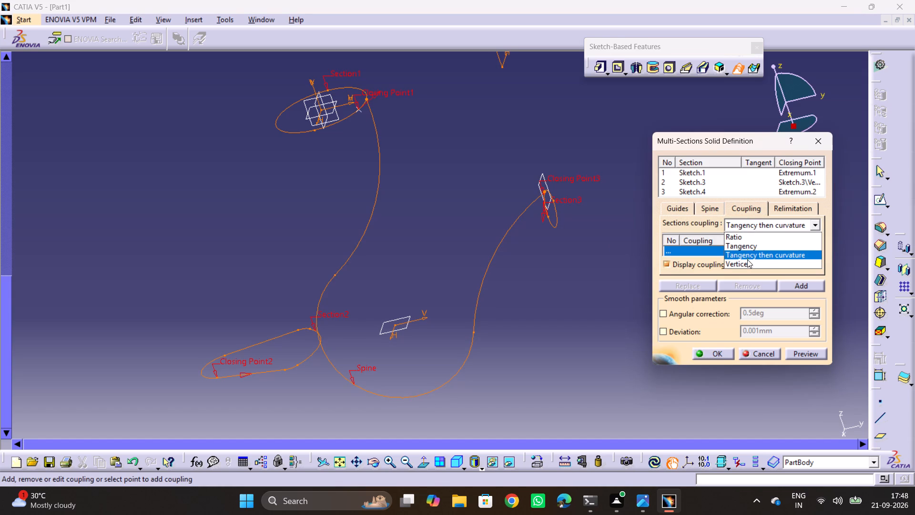
left_click(751, 255)
left_click(787, 355)
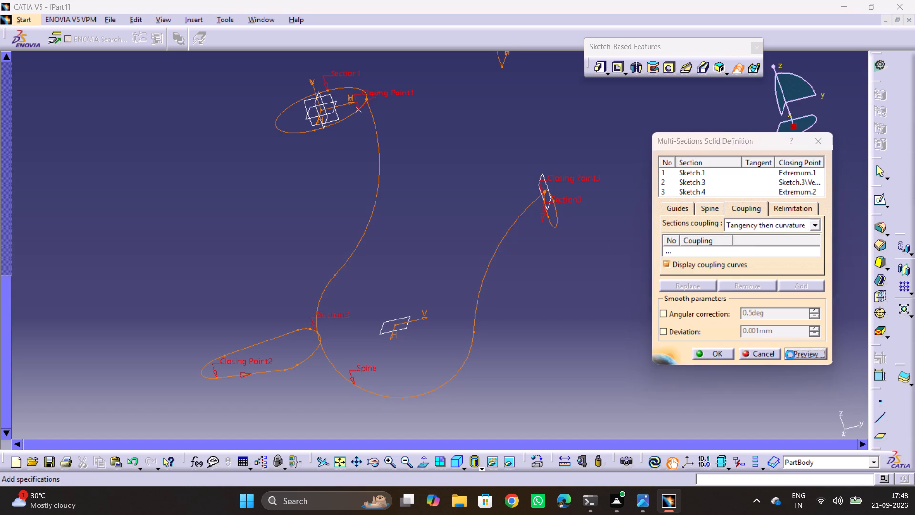
left_click(542, 276)
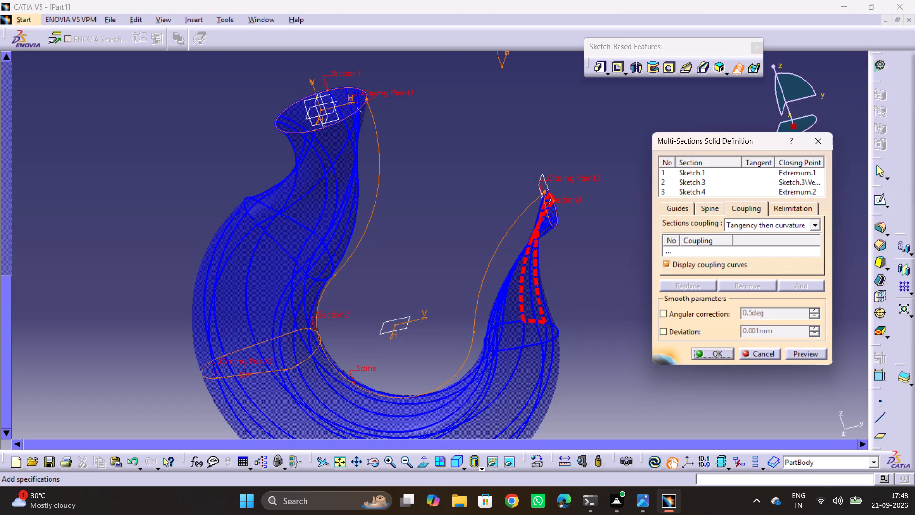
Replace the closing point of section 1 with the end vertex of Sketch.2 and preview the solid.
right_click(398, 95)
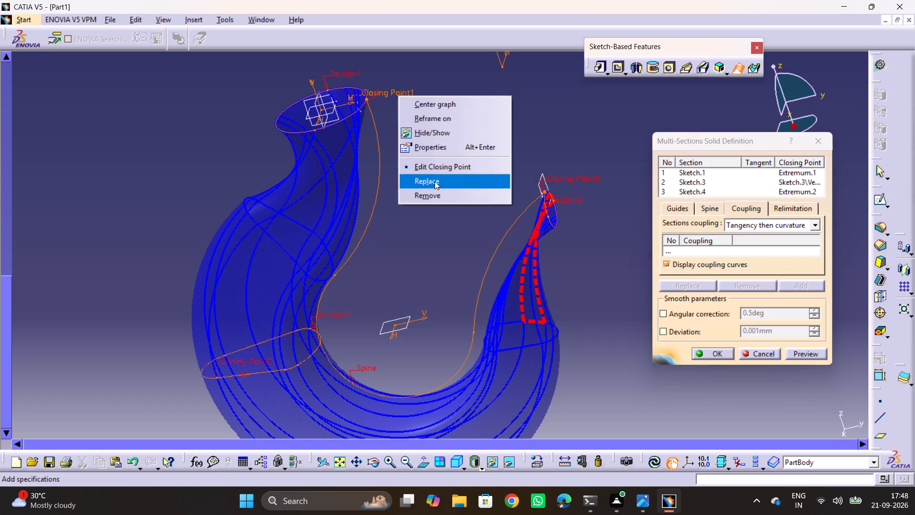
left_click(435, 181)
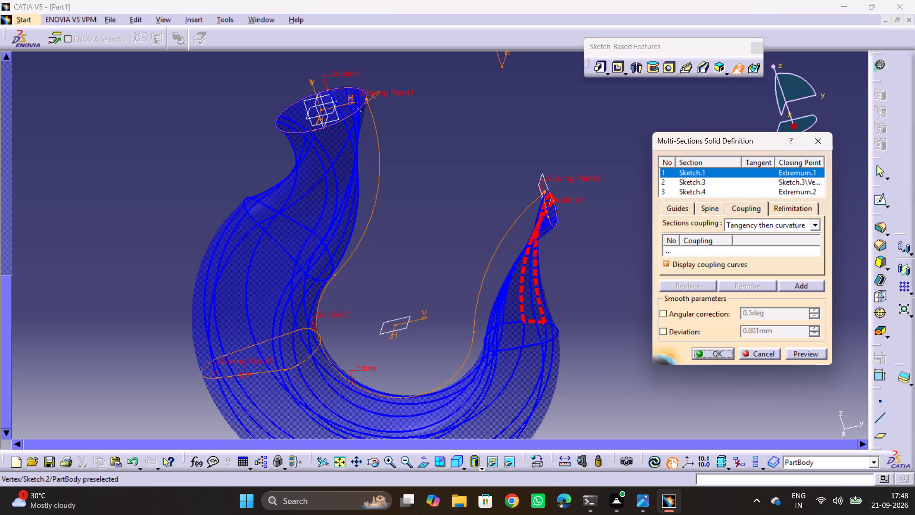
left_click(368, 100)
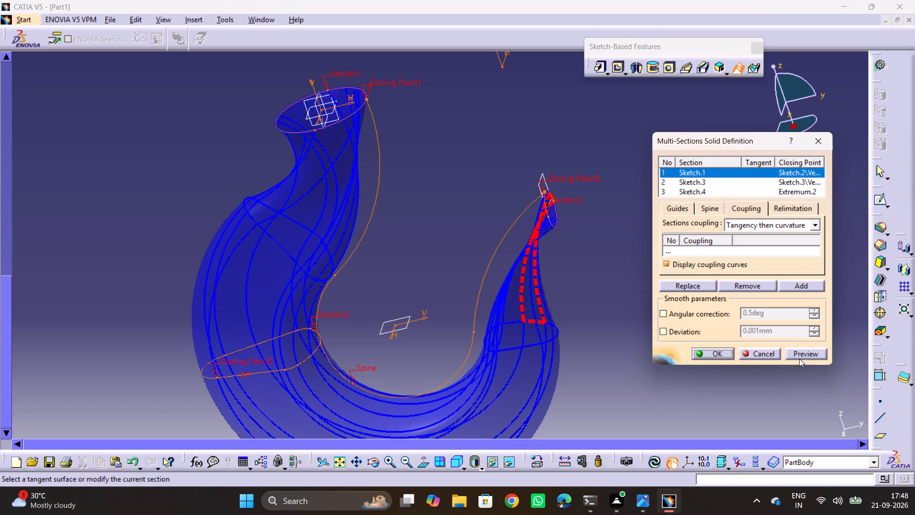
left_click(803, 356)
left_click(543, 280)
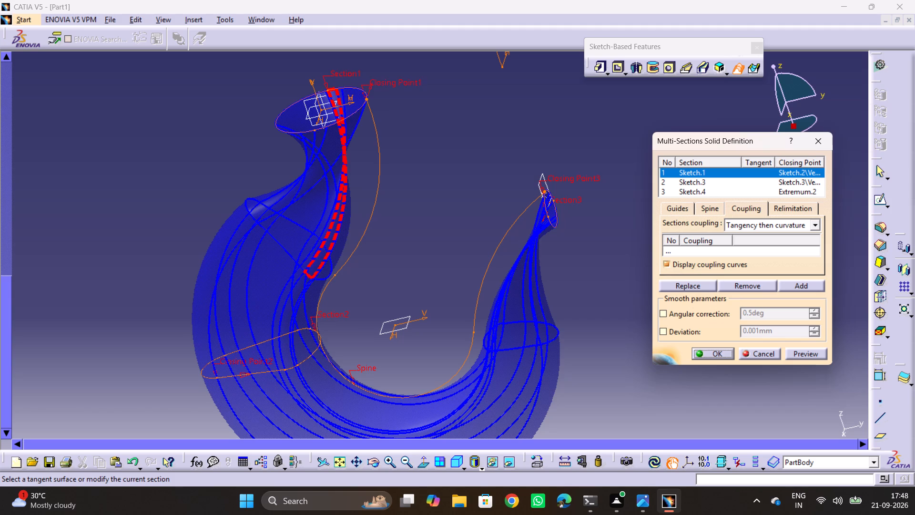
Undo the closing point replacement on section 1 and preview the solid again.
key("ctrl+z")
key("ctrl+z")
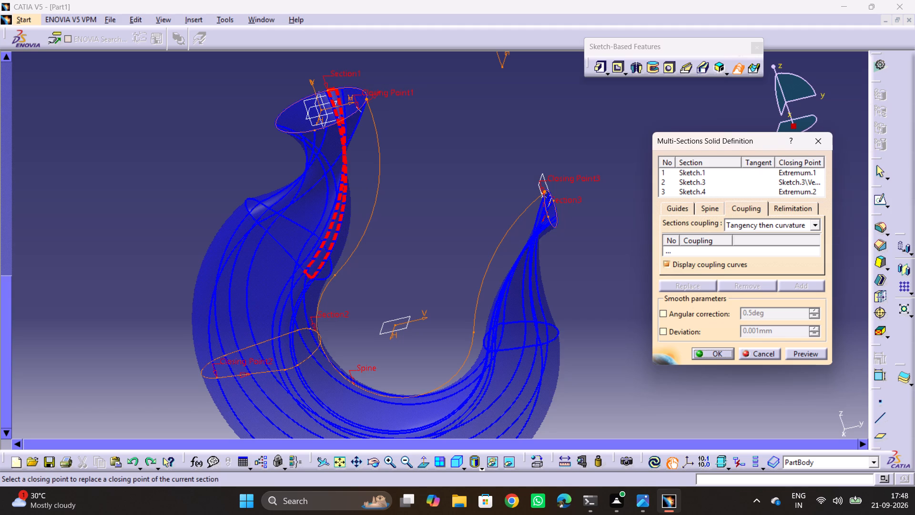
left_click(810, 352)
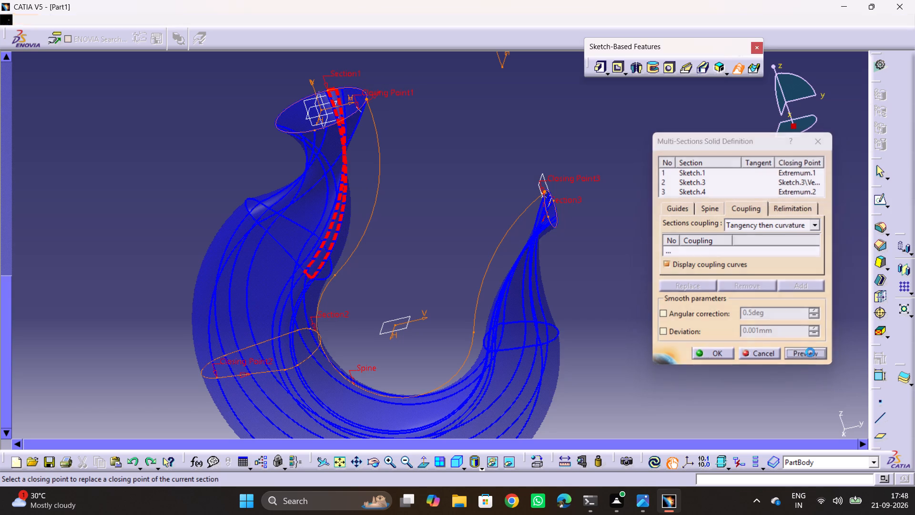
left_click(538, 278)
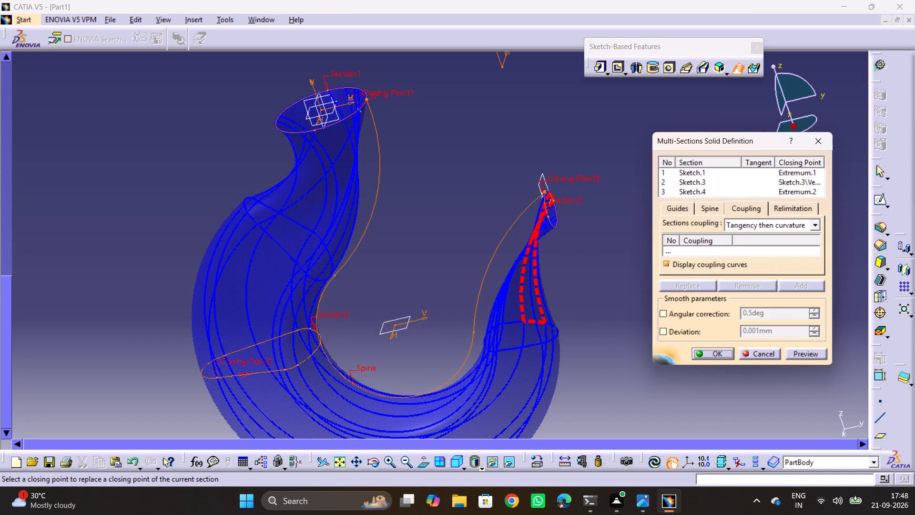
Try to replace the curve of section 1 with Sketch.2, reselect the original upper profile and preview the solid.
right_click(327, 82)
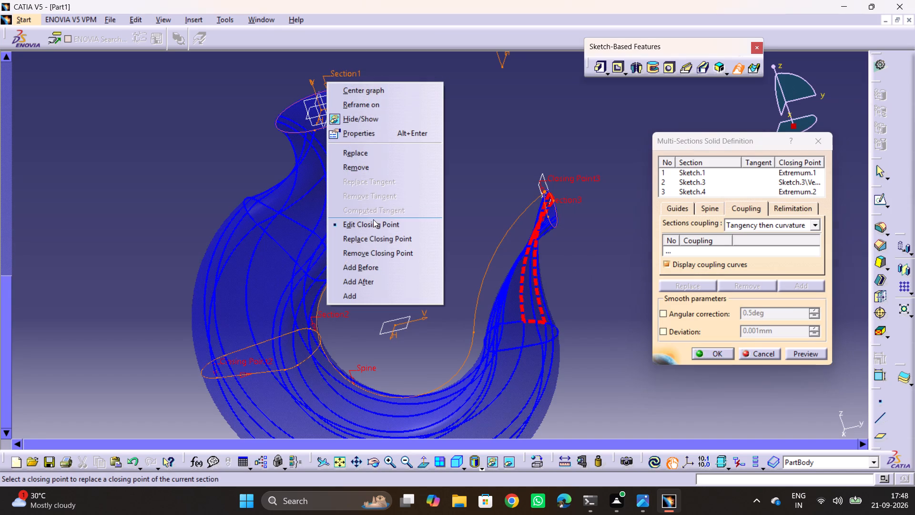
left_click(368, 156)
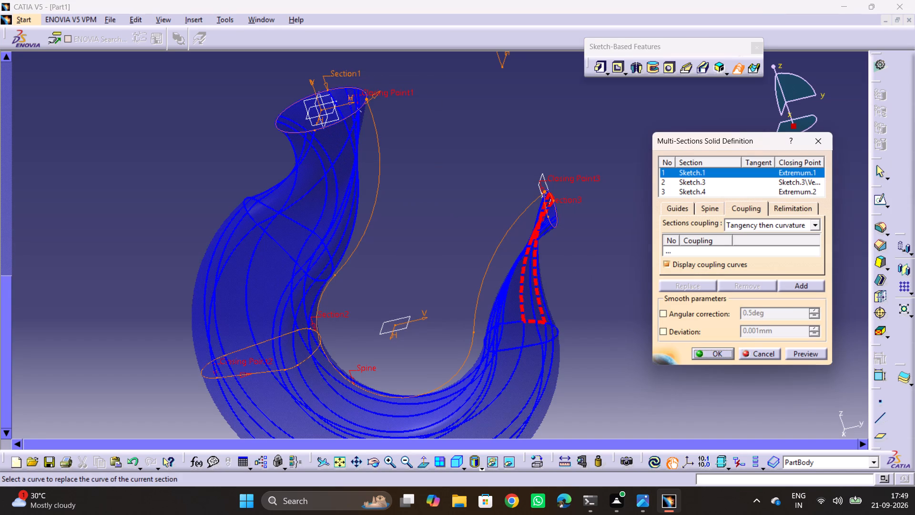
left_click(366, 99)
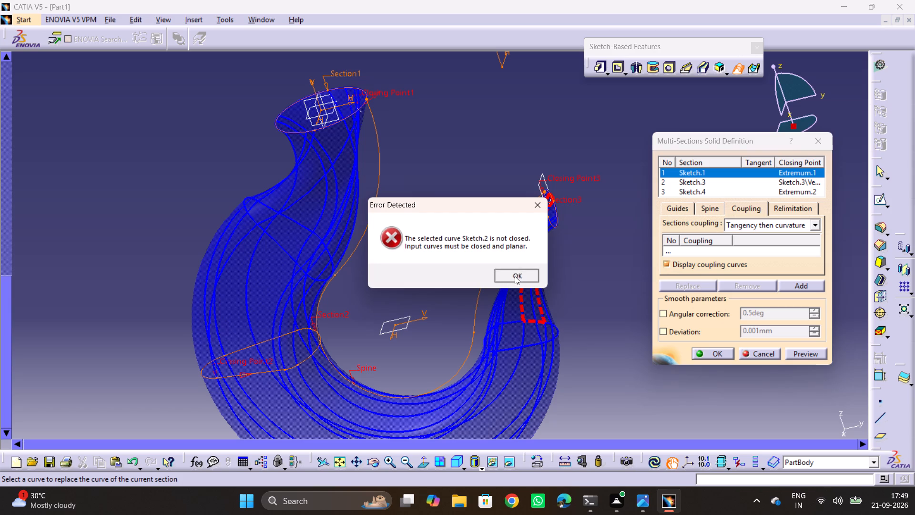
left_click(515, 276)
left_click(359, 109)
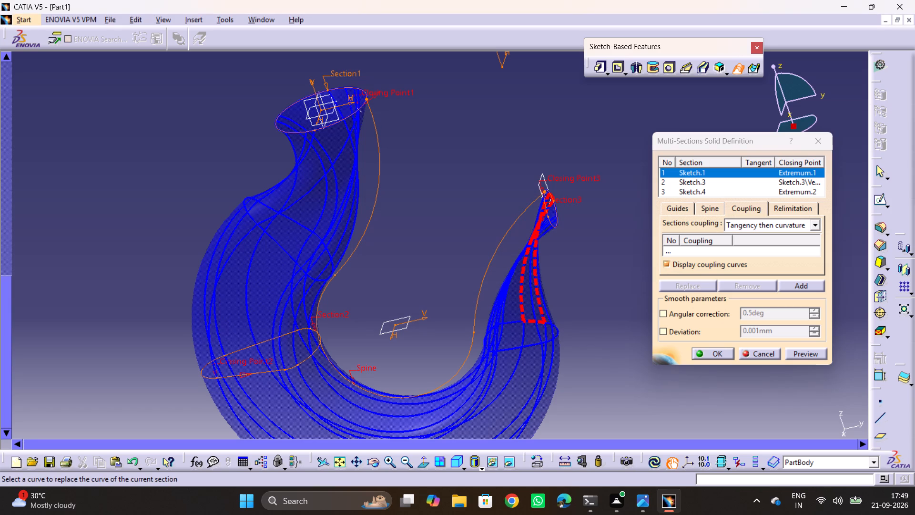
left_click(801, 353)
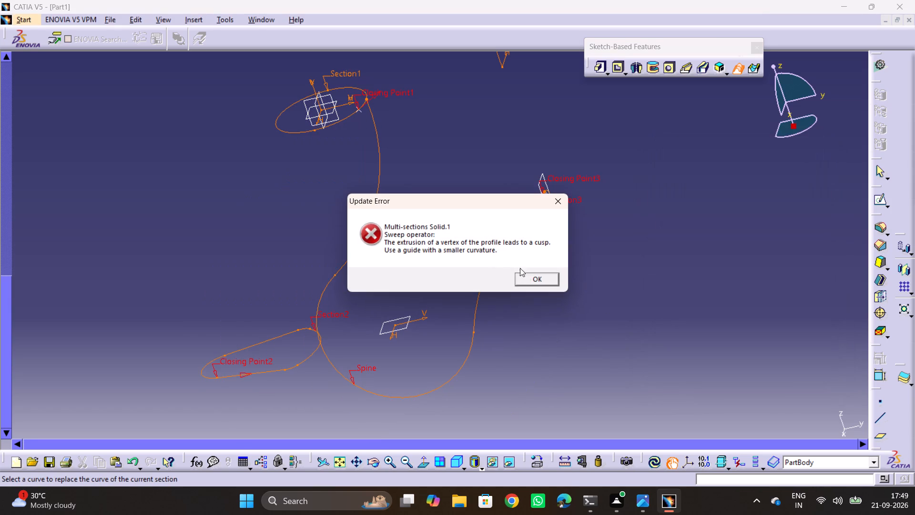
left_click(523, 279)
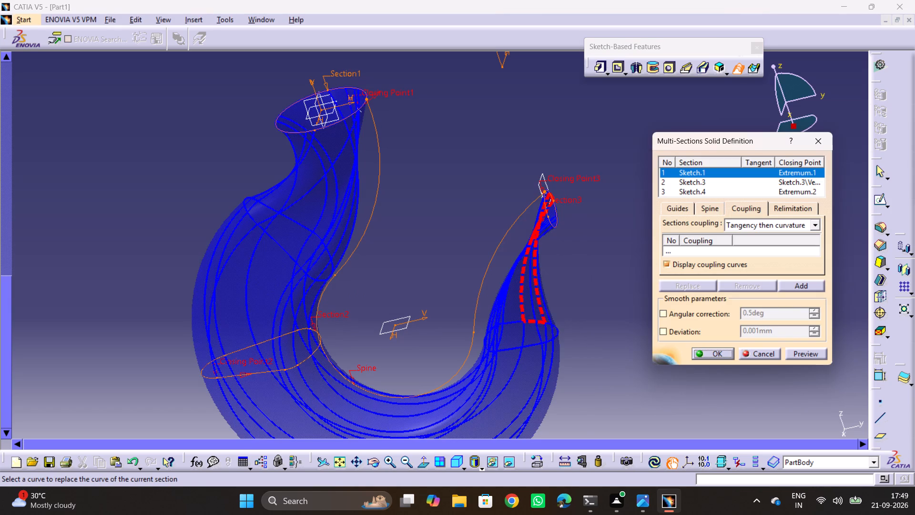
Reverse the closing direction of section 3 at the hook tip and preview the solid.
scroll(603, 216, "up", 1)
middle_click_drag(570, 257, 474, 310)
left_click_drag(570, 257, 480, 299)
left_click(534, 249)
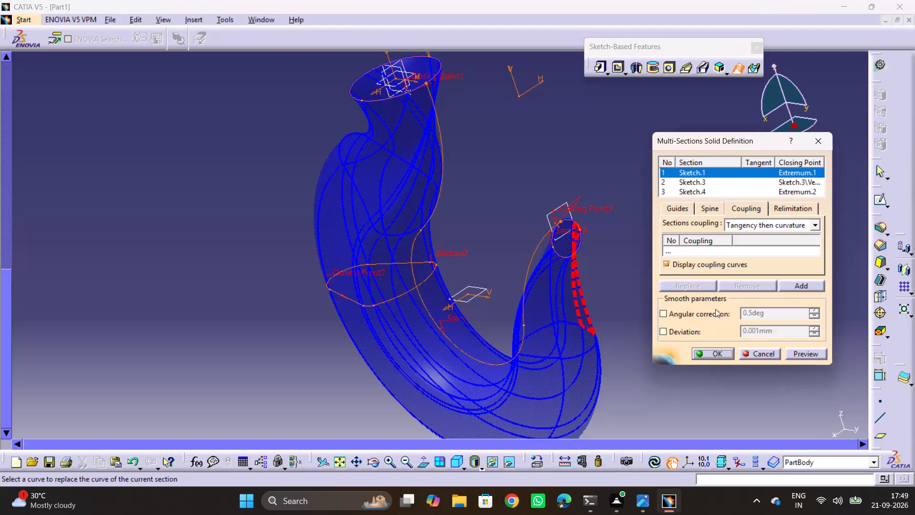
left_click(805, 353)
left_click(533, 285)
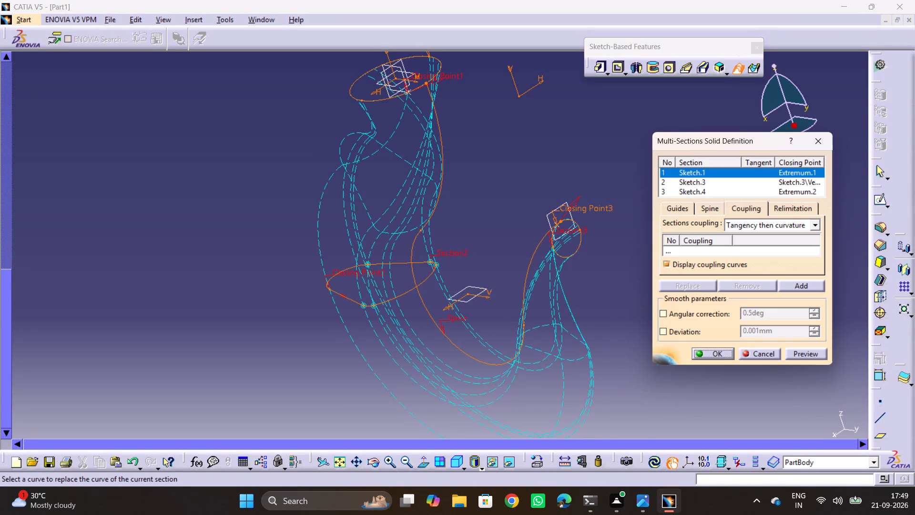
left_click(580, 196)
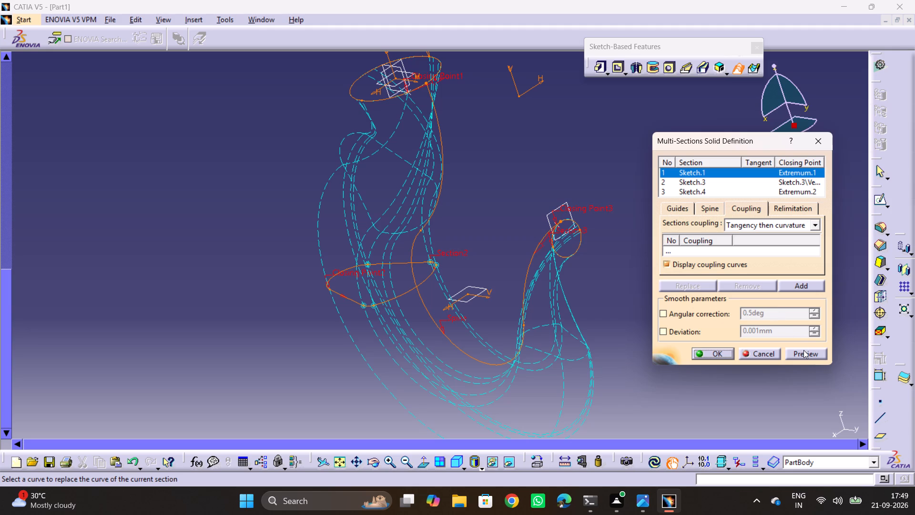
left_click(803, 350)
left_click(539, 277)
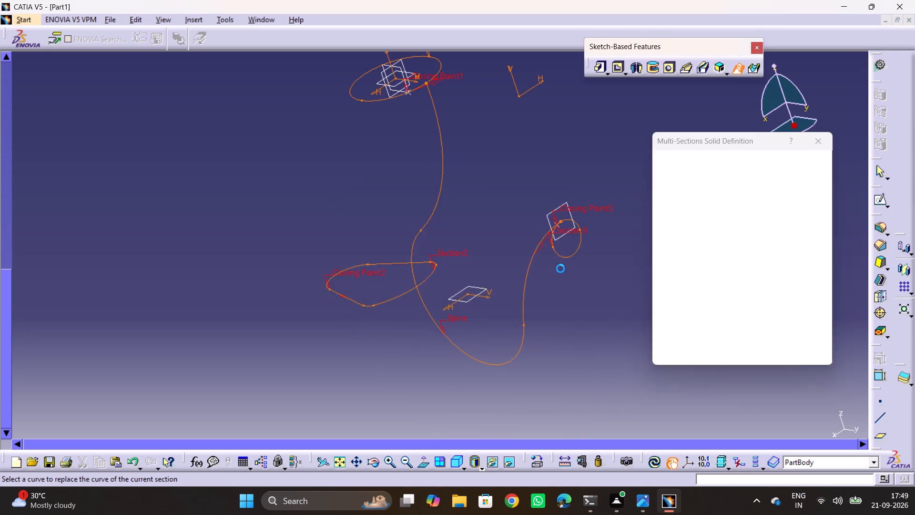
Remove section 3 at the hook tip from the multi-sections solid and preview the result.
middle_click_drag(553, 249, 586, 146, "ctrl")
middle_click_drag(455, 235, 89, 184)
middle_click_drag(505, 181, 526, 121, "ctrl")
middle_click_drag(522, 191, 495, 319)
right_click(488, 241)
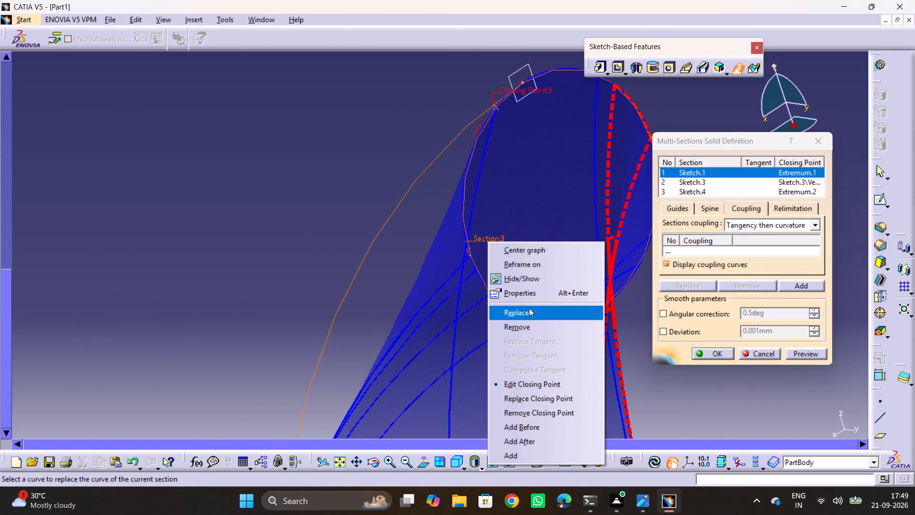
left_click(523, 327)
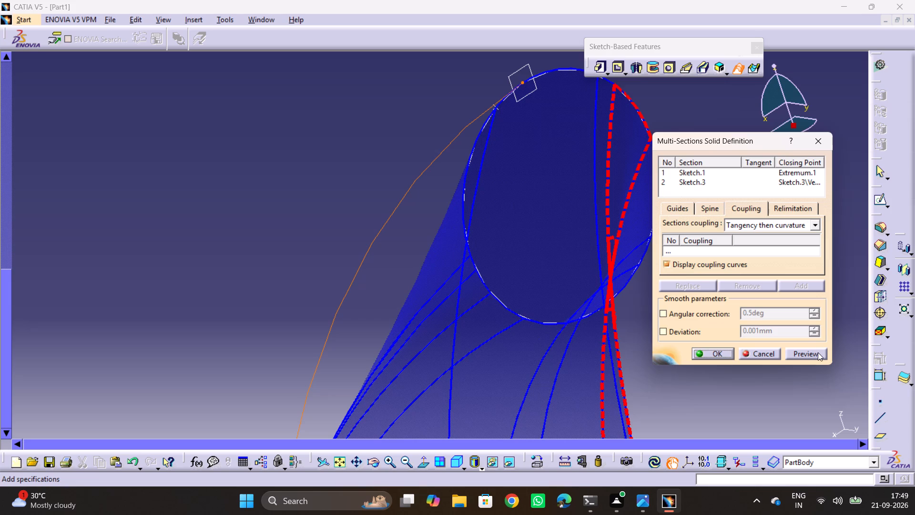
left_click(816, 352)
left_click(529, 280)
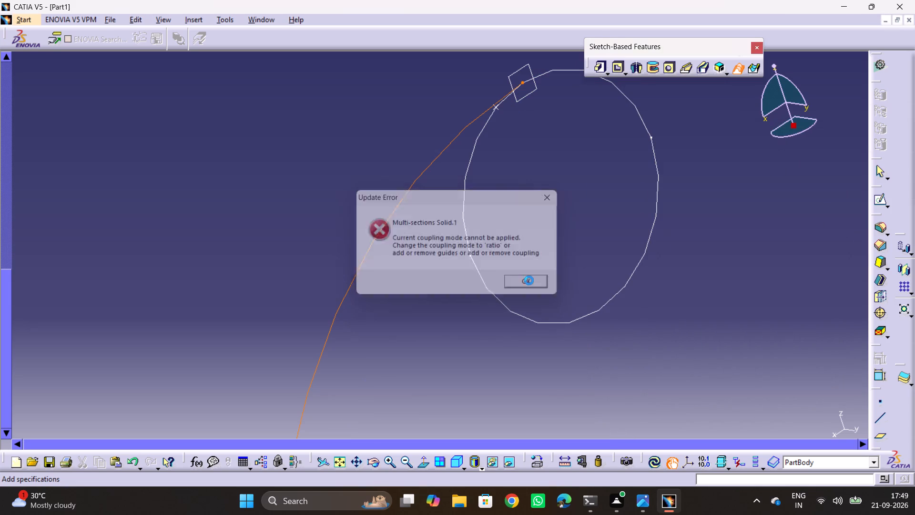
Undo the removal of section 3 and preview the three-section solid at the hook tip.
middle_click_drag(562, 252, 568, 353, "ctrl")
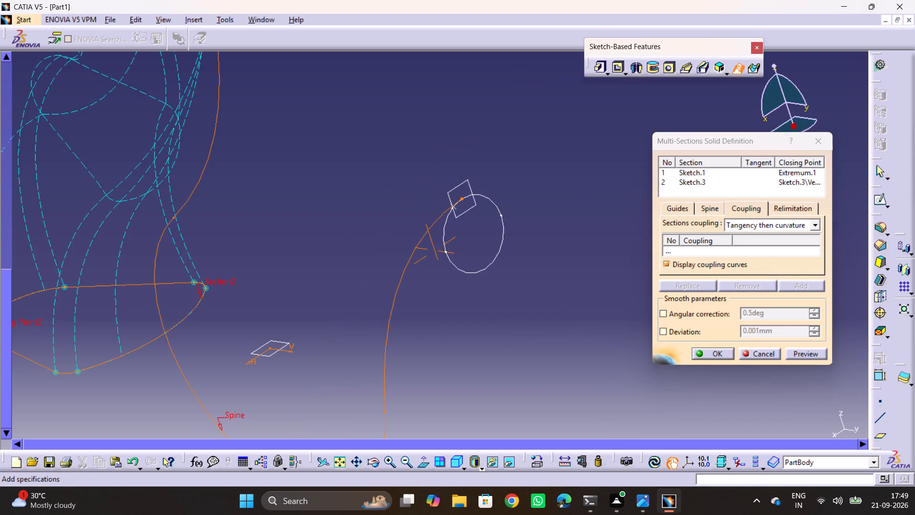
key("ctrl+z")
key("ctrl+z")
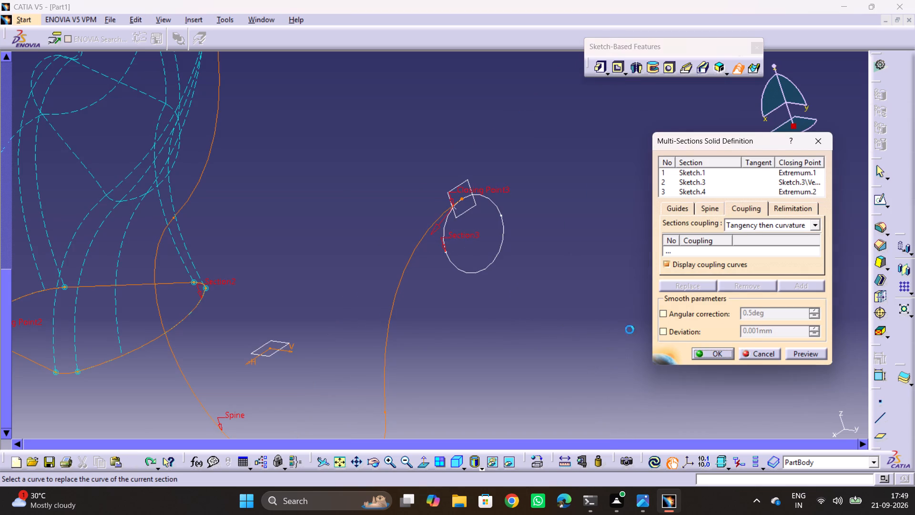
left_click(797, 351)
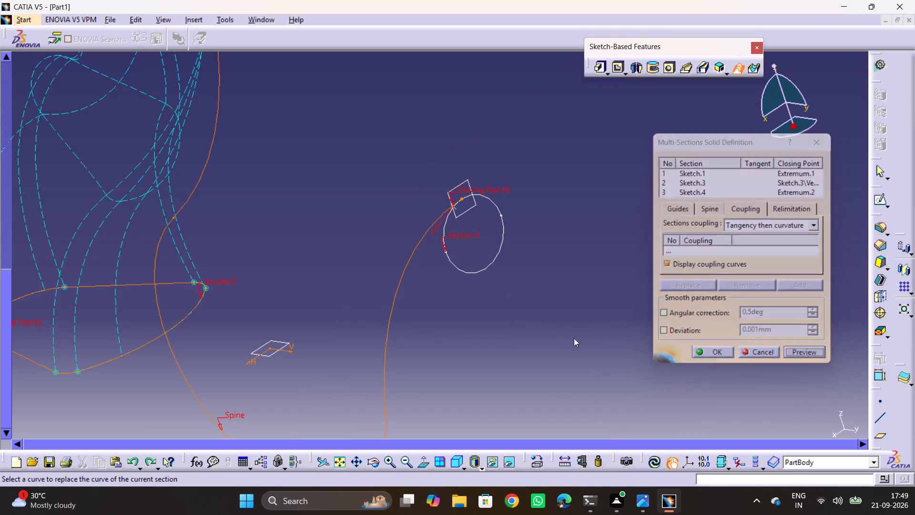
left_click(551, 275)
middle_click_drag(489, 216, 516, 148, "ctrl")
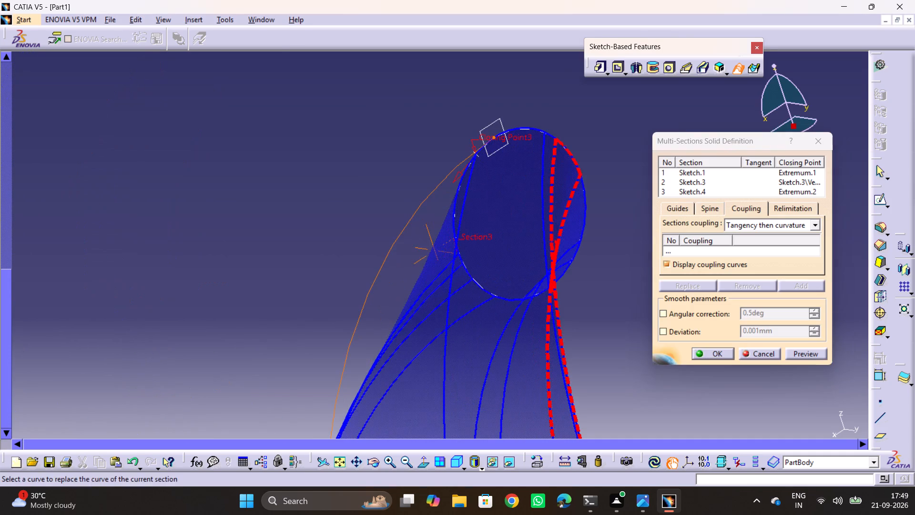
Remove the Extremum.2 closing point from section 3 (Sketch.4) at the hook tip and preview the solid.
left_click(519, 136)
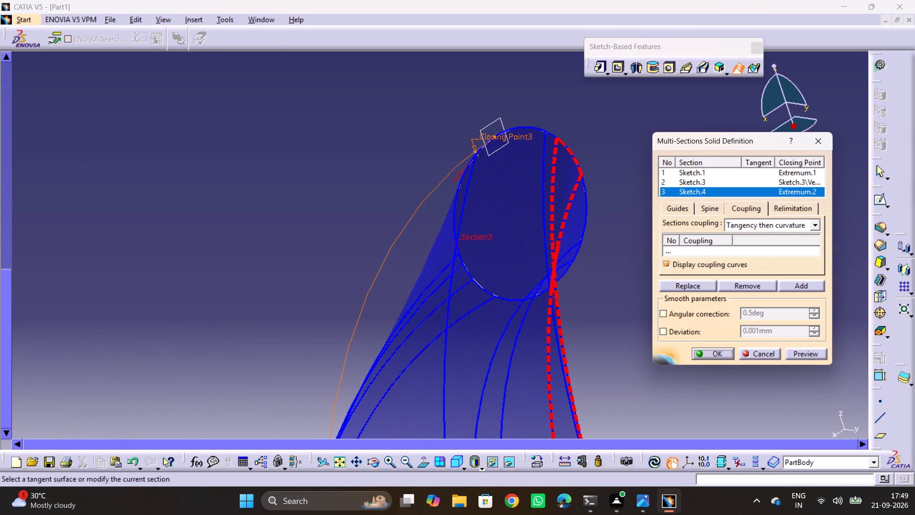
key("Delete")
right_click(519, 136)
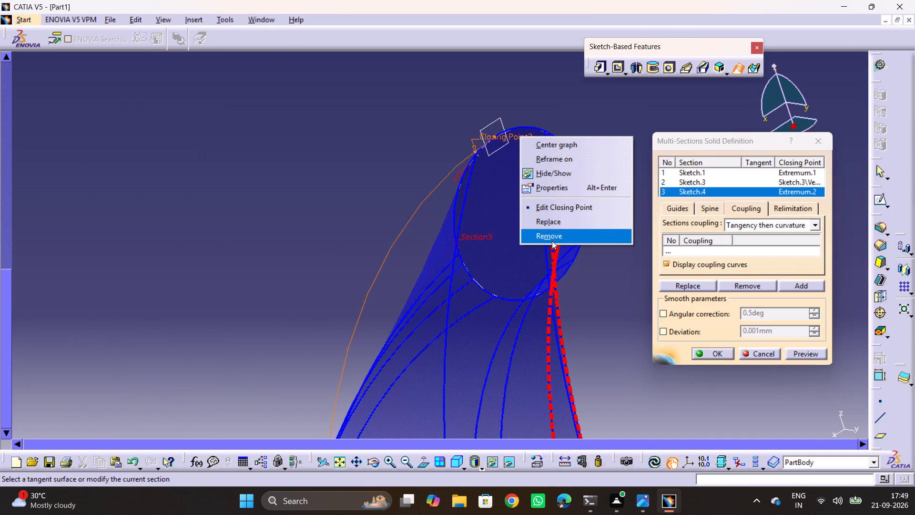
left_click(552, 241)
left_click(797, 354)
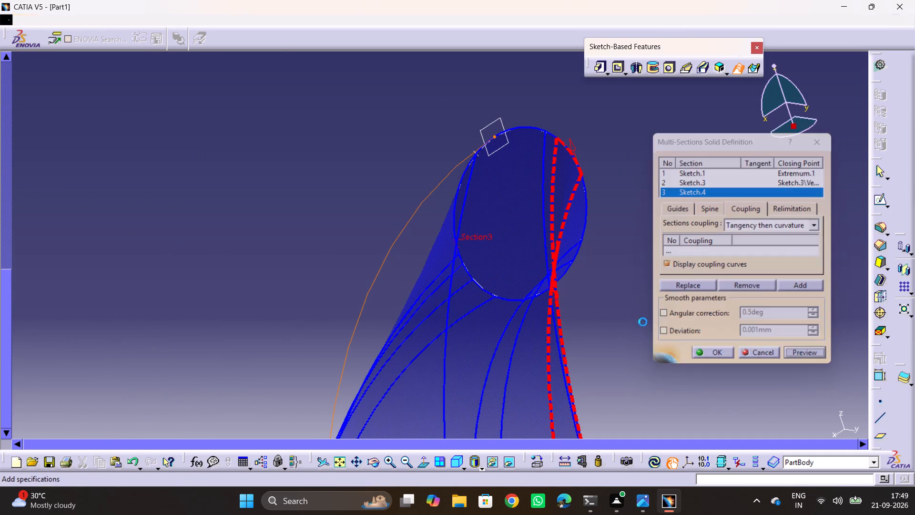
left_click(518, 285)
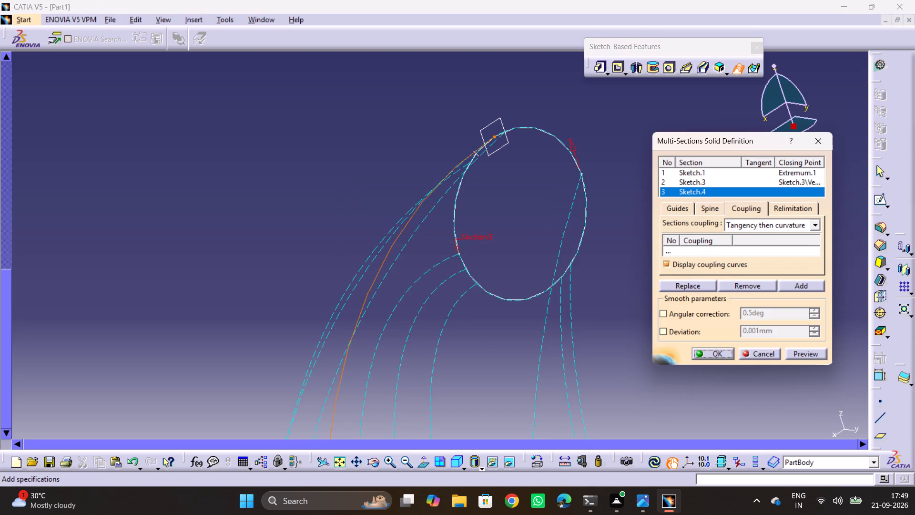
Set the sections coupling of the multi-sections solid to Tangency.
left_click(785, 225)
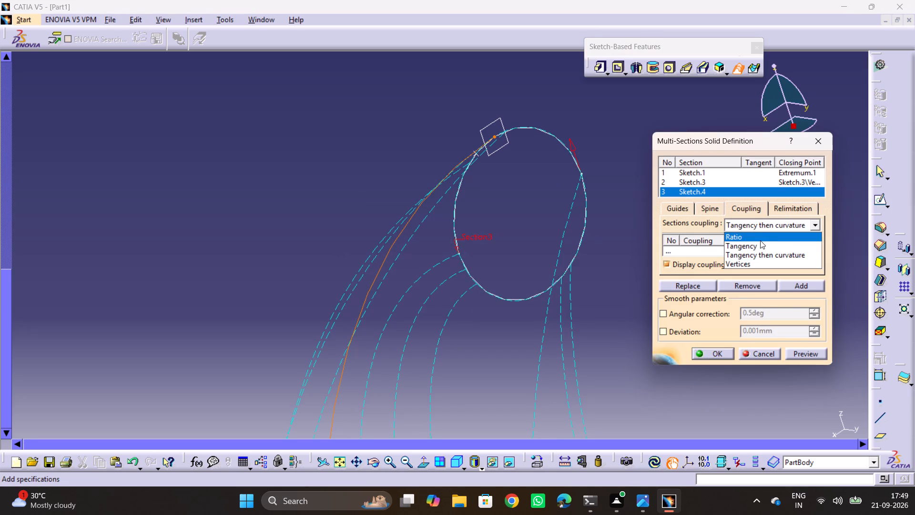
left_click(760, 242)
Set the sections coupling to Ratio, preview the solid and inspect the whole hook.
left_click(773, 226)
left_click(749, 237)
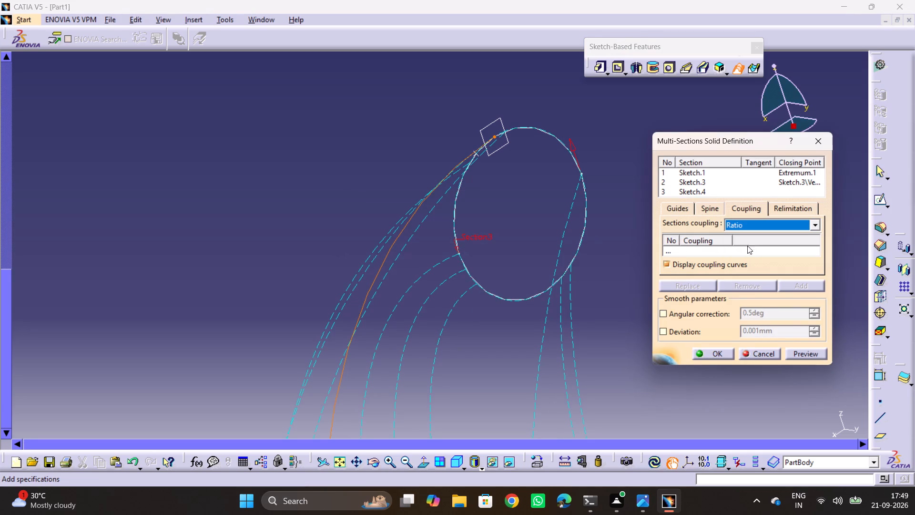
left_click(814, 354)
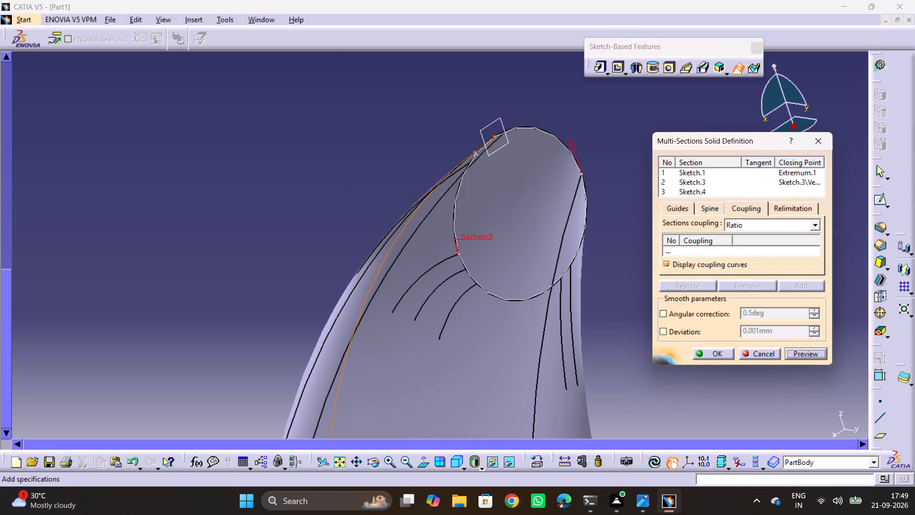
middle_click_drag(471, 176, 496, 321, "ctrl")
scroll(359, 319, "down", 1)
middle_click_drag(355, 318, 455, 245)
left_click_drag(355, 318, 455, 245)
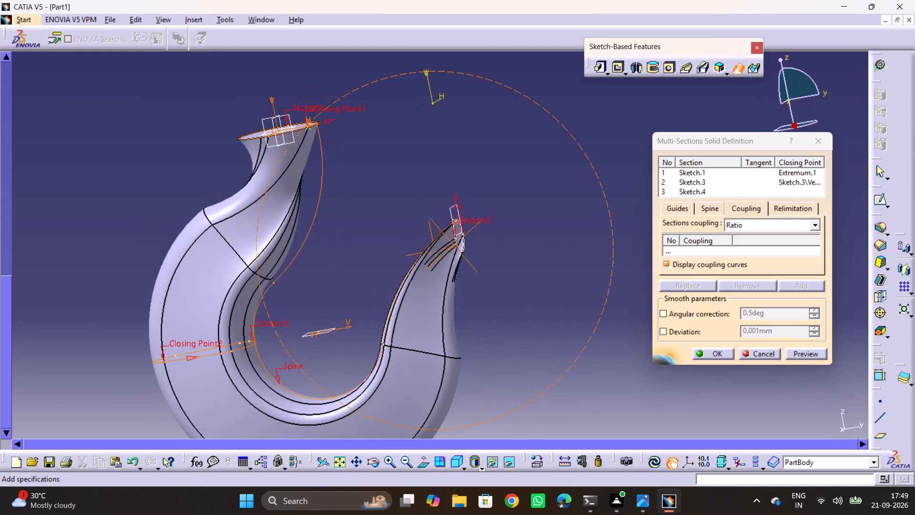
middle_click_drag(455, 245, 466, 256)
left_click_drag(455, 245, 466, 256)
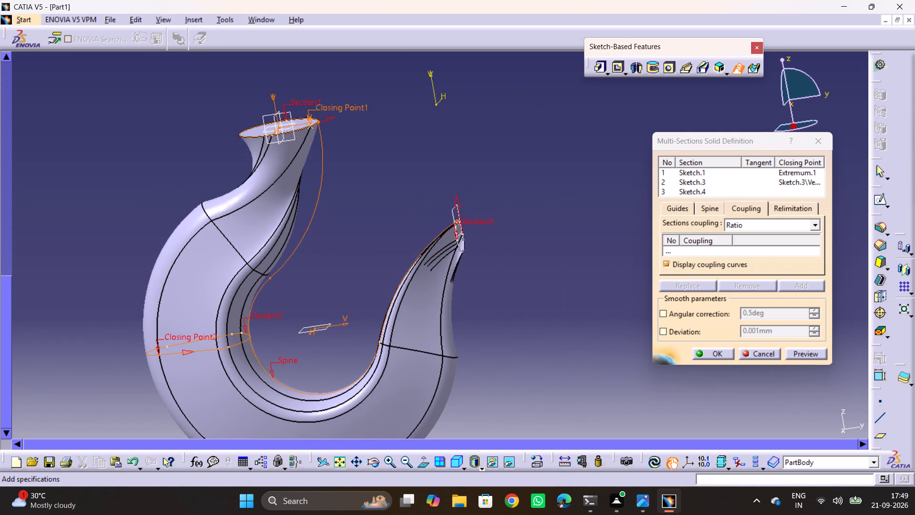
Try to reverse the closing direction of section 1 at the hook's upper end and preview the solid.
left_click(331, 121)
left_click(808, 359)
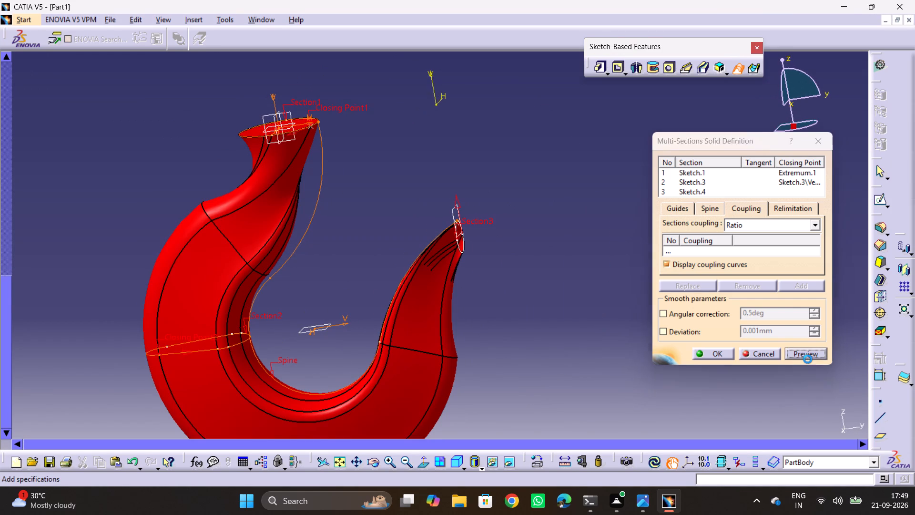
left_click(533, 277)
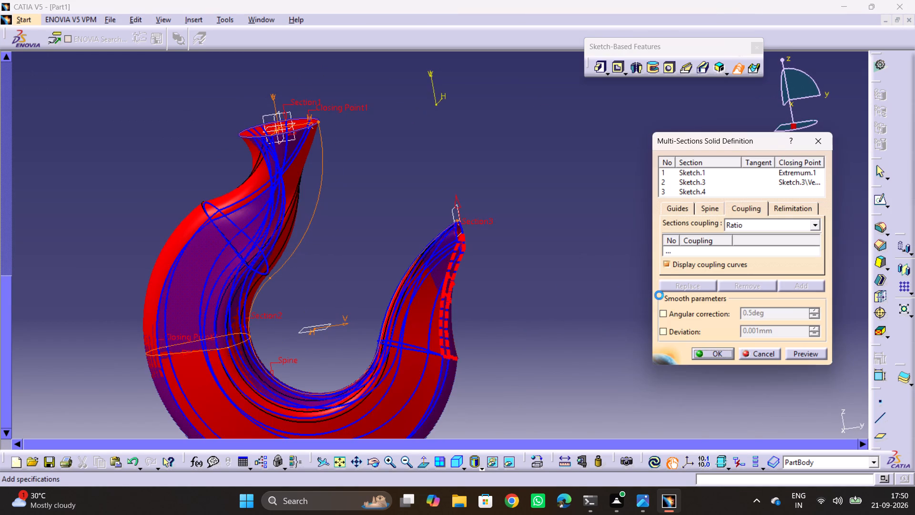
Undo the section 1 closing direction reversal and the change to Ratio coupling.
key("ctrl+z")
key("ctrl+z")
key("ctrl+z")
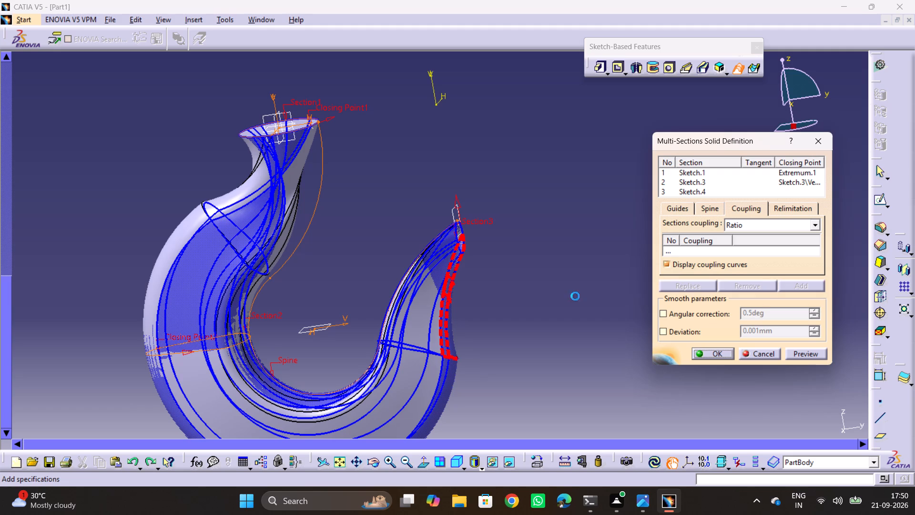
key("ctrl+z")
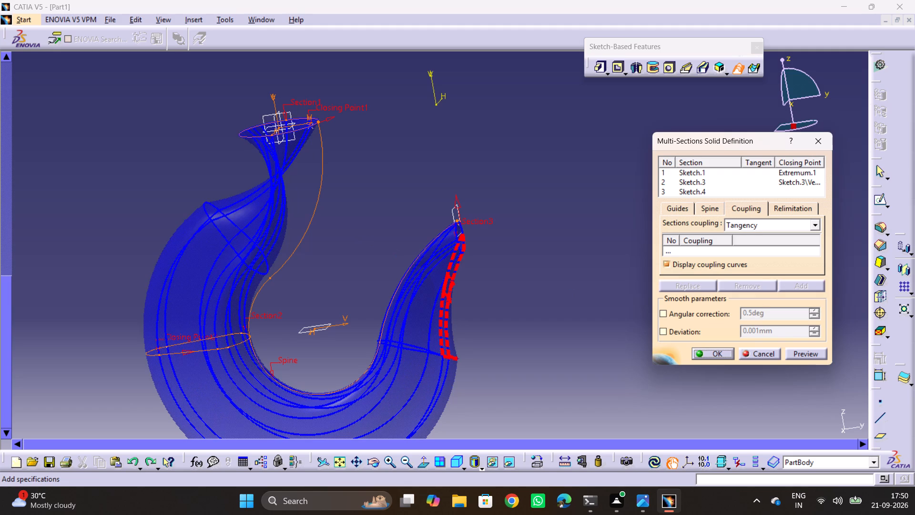
Reverse the closing direction of section 3 at the hook tip and preview the solid.
middle_click_drag(355, 182, 313, 213)
left_click_drag(352, 181, 313, 213)
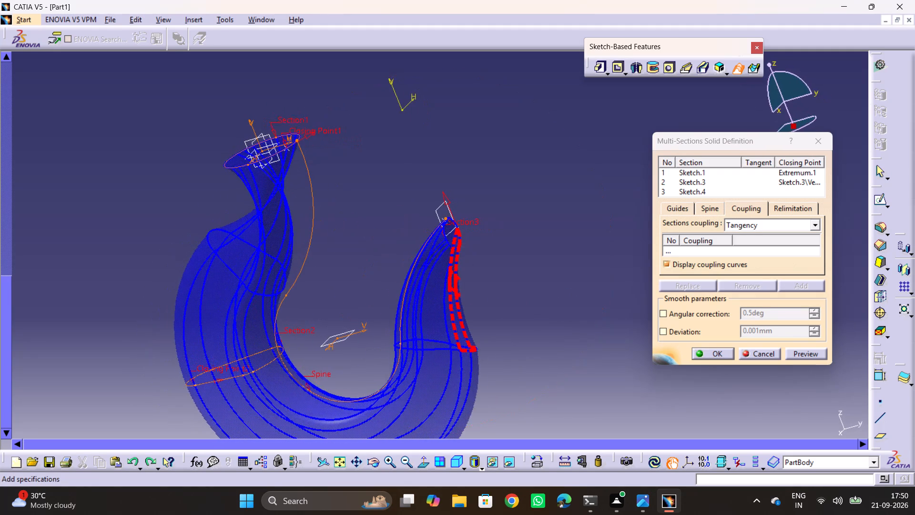
middle_click_drag(495, 280, 403, 338)
scroll(490, 281, "down", 1)
left_click_drag(486, 285, 403, 337)
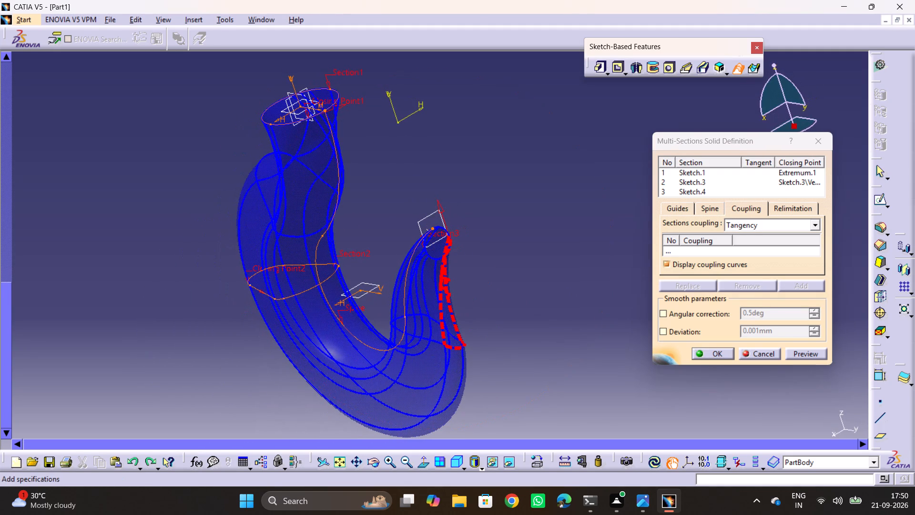
left_click(436, 202)
left_click(810, 349)
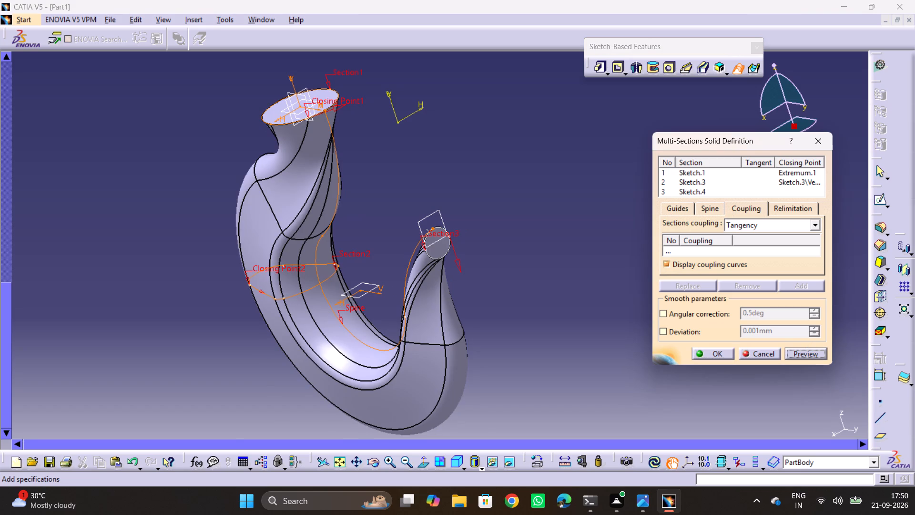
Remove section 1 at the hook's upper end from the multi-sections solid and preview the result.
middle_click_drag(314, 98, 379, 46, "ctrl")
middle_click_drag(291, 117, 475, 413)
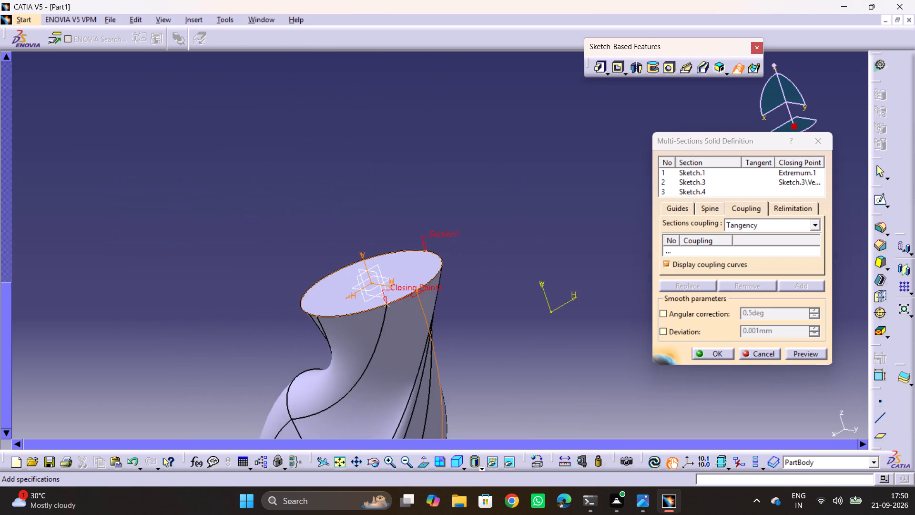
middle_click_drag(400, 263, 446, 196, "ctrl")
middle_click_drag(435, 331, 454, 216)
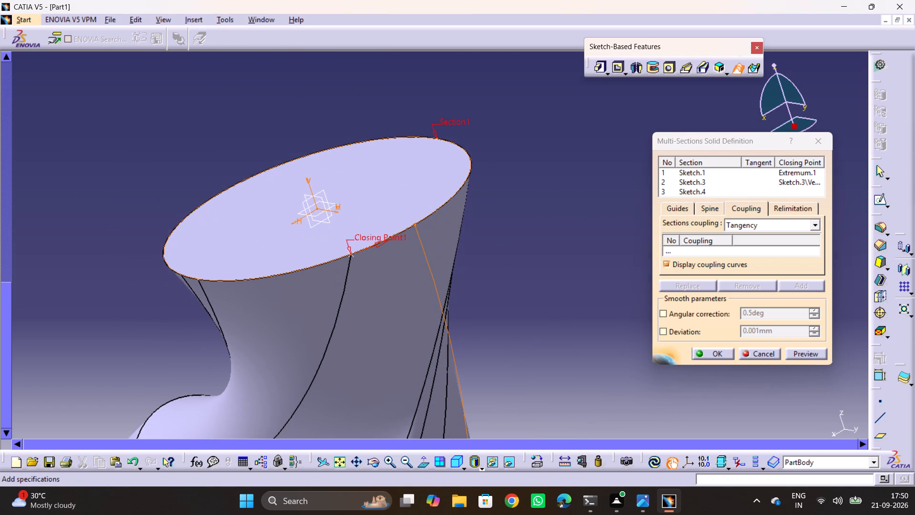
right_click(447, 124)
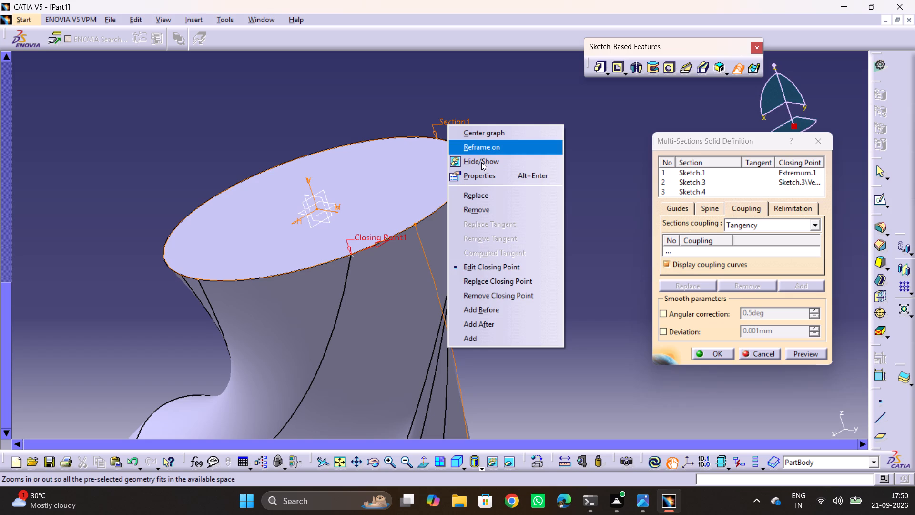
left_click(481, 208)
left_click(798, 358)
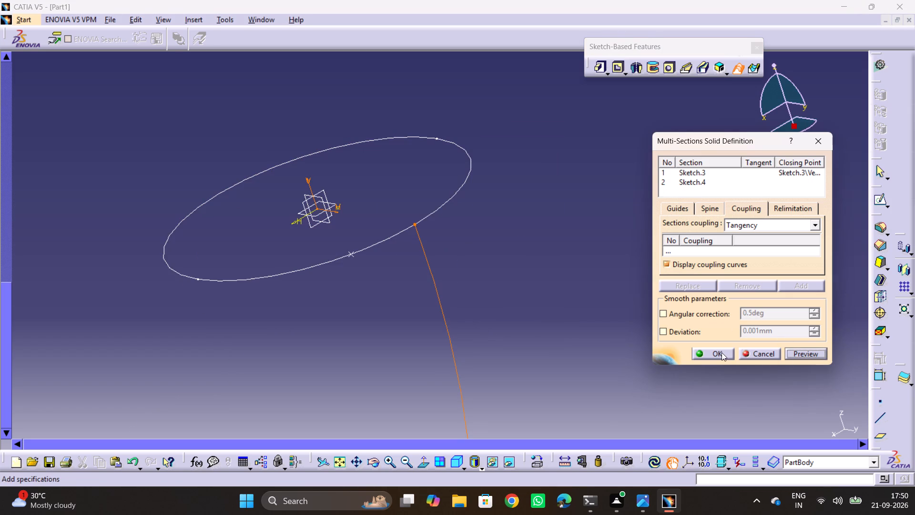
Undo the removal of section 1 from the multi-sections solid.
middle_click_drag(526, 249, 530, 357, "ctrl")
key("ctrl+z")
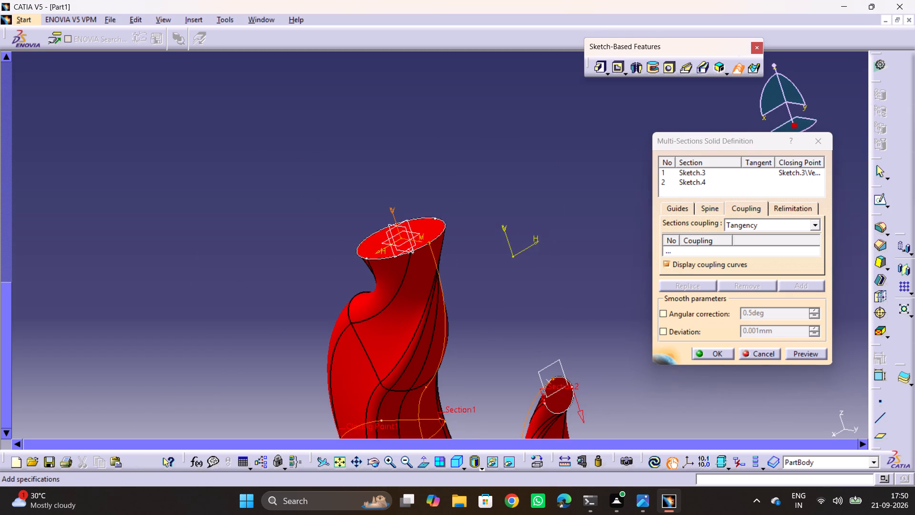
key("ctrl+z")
Remove the Extremum.1 closing point from section 1 (Sketch.1) and preview the solid.
middle_click_drag(457, 232, 484, 153, "ctrl")
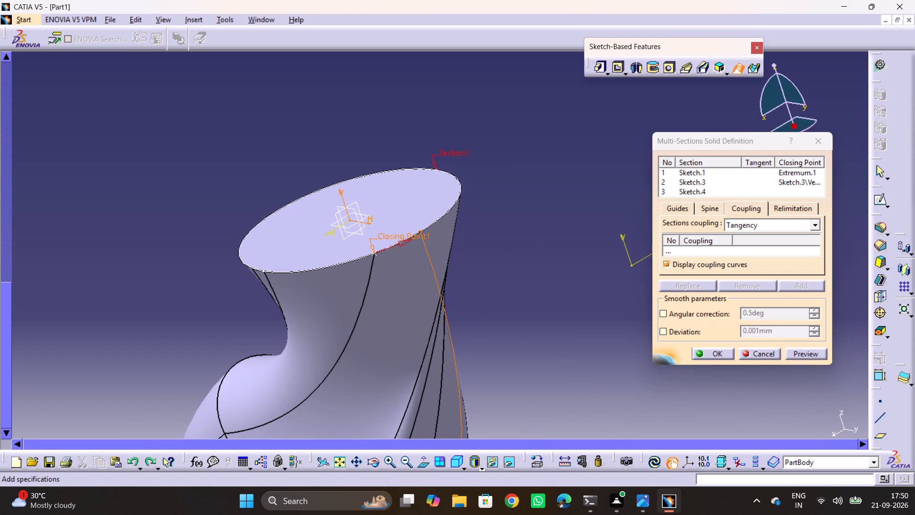
right_click(397, 237)
left_click(450, 336)
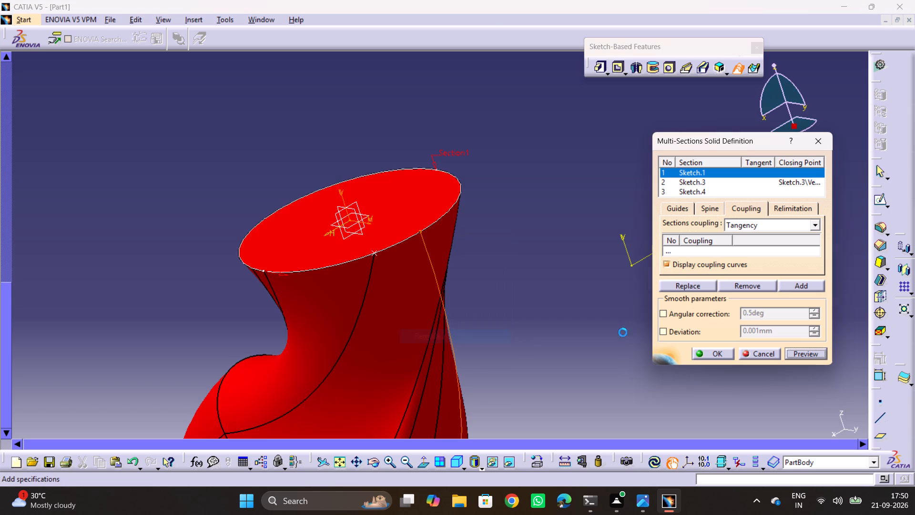
left_click(798, 358)
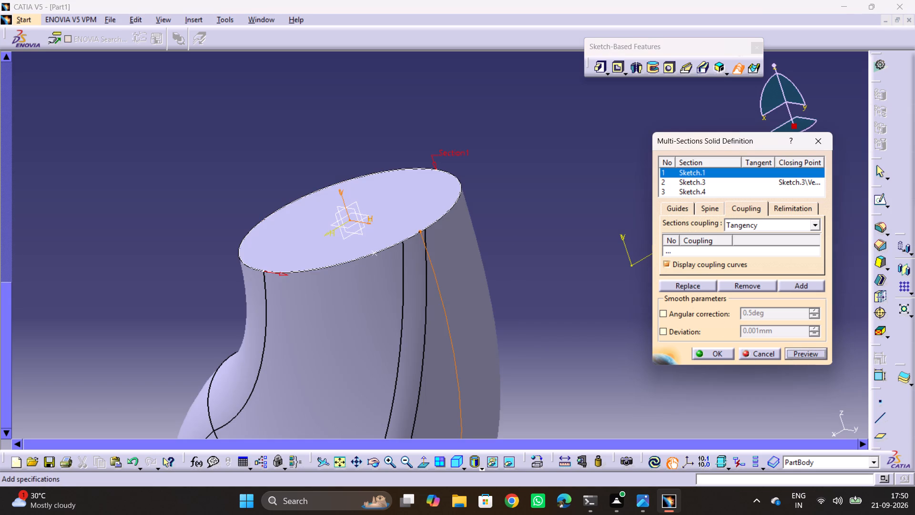
Examine the previewed hook for twisting, from the upper profile through the bend to section 3 at the tip.
middle_click_drag(447, 185, 486, 353, "ctrl")
left_click_drag(458, 286, 498, 280)
middle_click(458, 286)
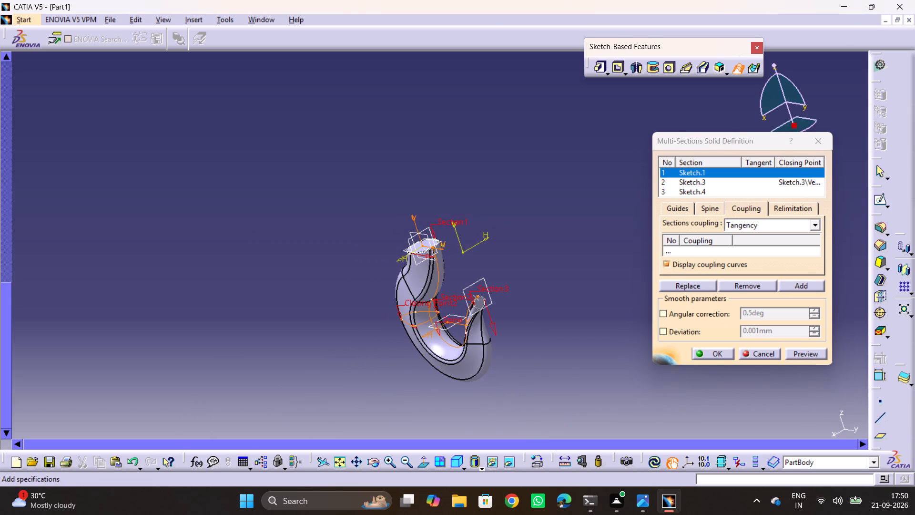
middle_click_drag(479, 268, 547, 216)
left_click_drag(476, 270, 571, 209)
middle_click_drag(420, 302, 460, 160, "ctrl")
scroll(434, 290, "down", 1)
middle_click_drag(432, 311, 376, 144)
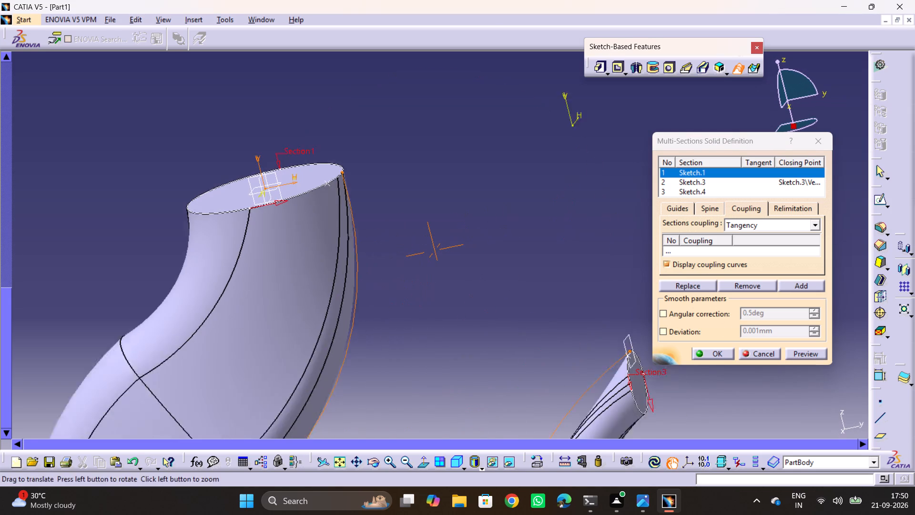
middle_click_drag(376, 144, 375, 131)
middle_click_drag(441, 258, 360, 141)
middle_click_drag(520, 177, 527, 152, "ctrl")
middle_click_drag(566, 240, 502, 255)
left_click_drag(555, 241, 502, 255)
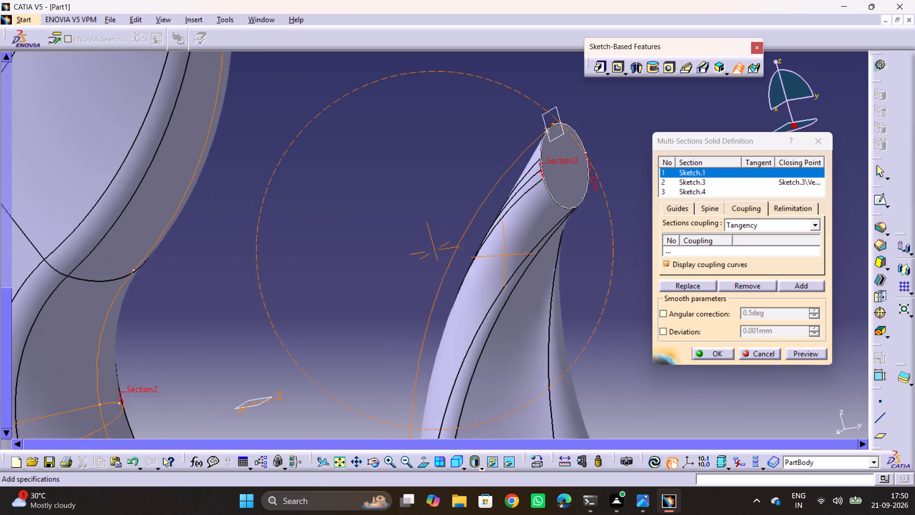
left_click_drag(502, 255, 444, 292)
middle_click_drag(502, 255, 444, 296)
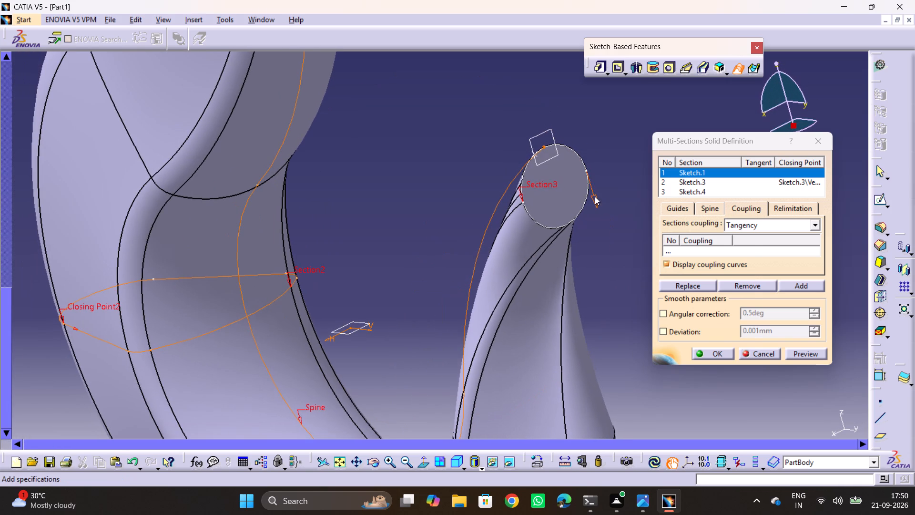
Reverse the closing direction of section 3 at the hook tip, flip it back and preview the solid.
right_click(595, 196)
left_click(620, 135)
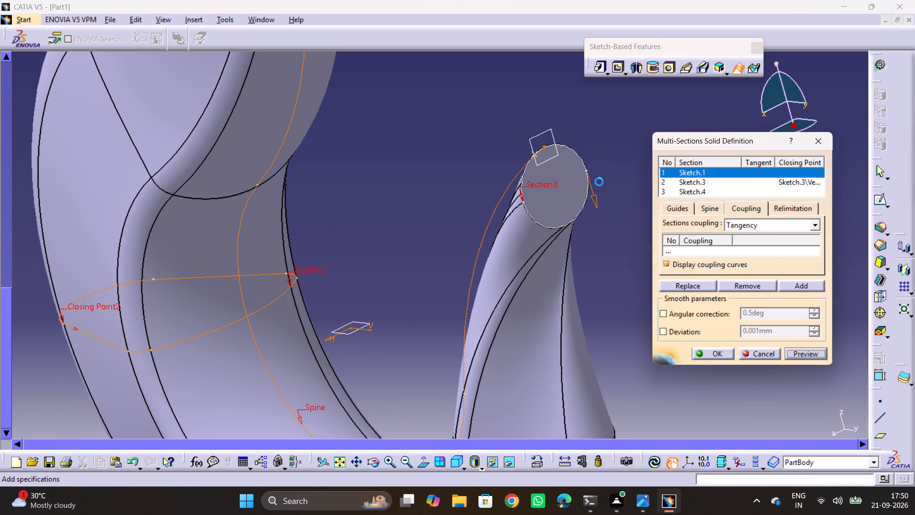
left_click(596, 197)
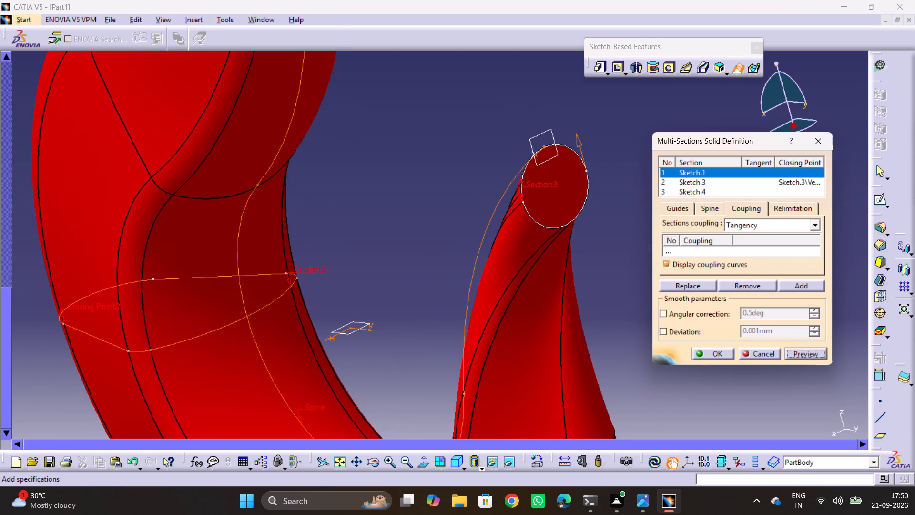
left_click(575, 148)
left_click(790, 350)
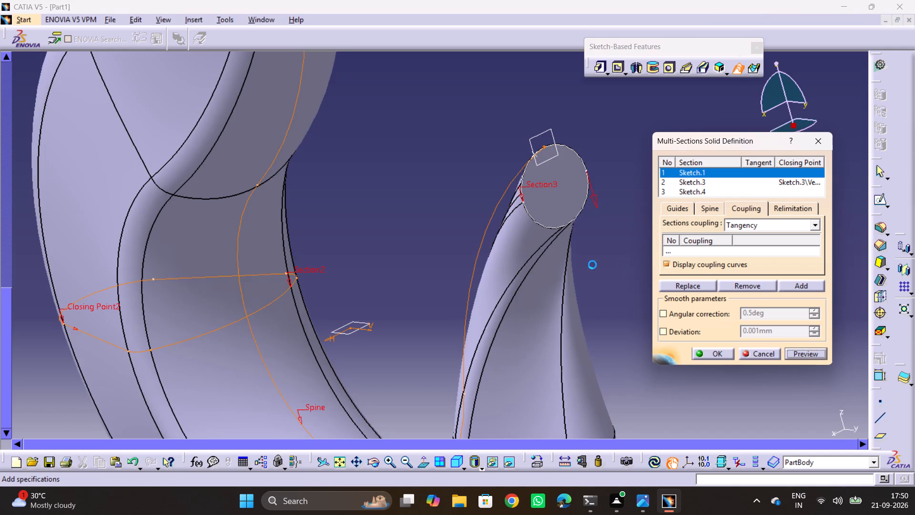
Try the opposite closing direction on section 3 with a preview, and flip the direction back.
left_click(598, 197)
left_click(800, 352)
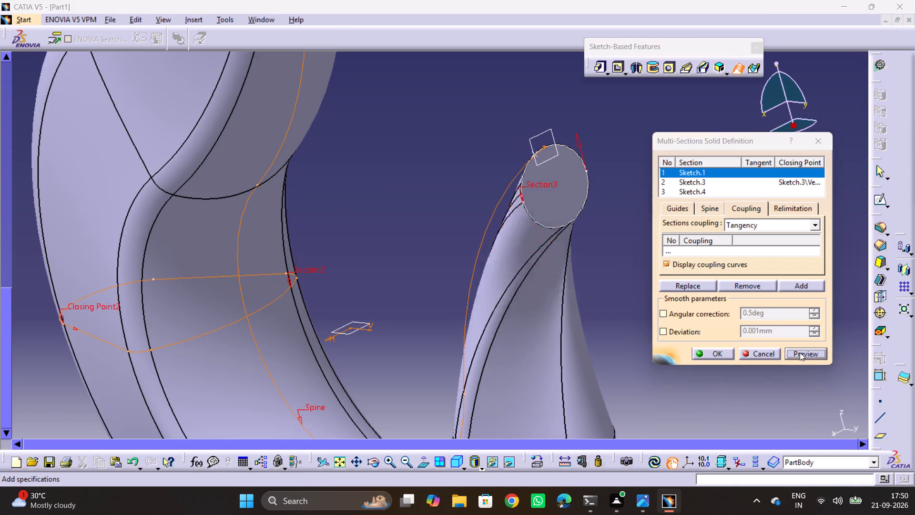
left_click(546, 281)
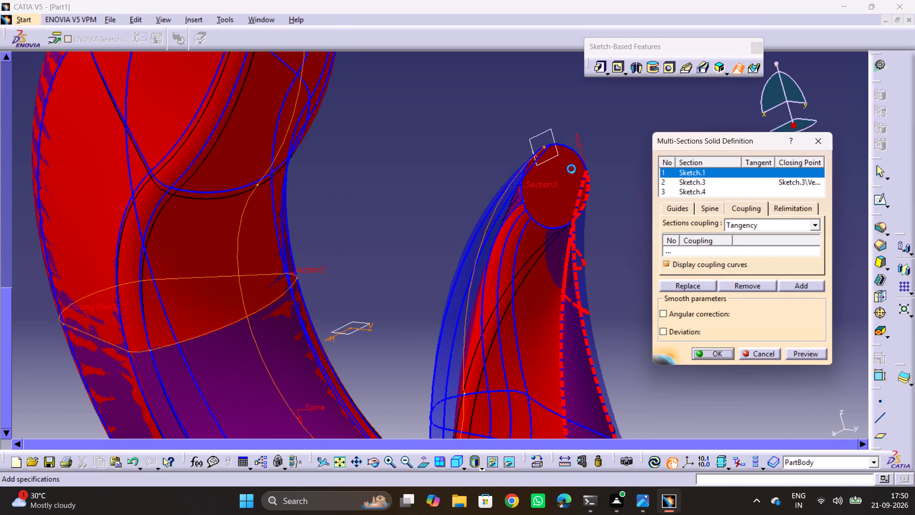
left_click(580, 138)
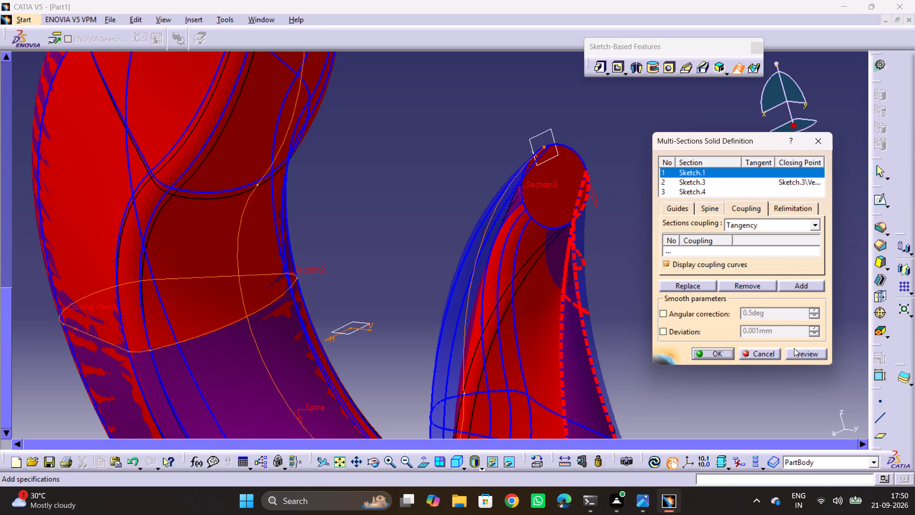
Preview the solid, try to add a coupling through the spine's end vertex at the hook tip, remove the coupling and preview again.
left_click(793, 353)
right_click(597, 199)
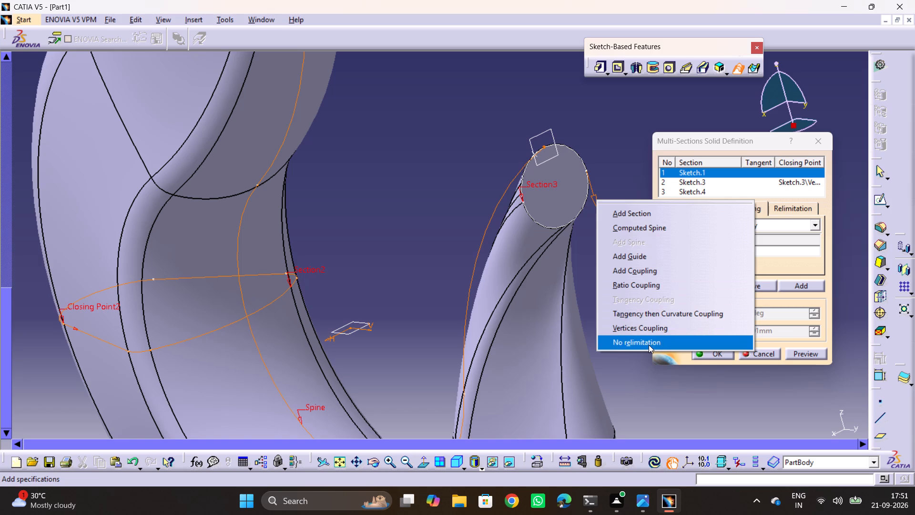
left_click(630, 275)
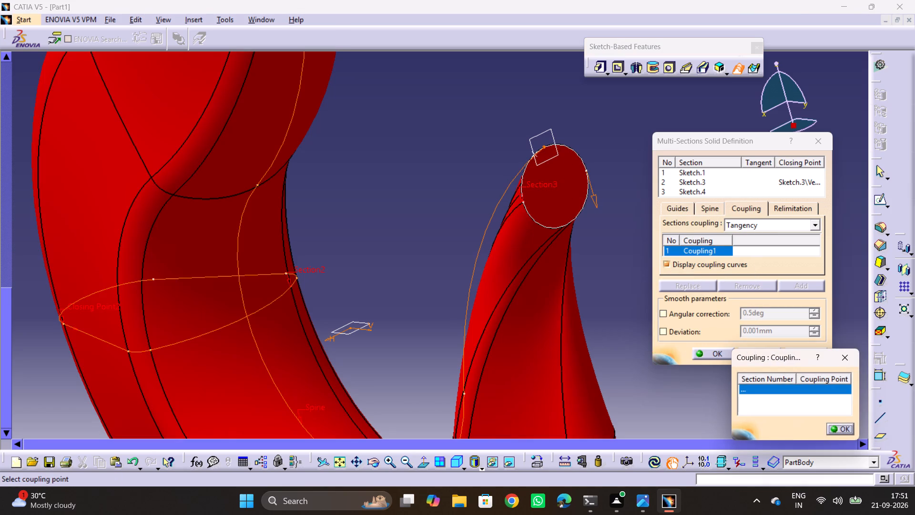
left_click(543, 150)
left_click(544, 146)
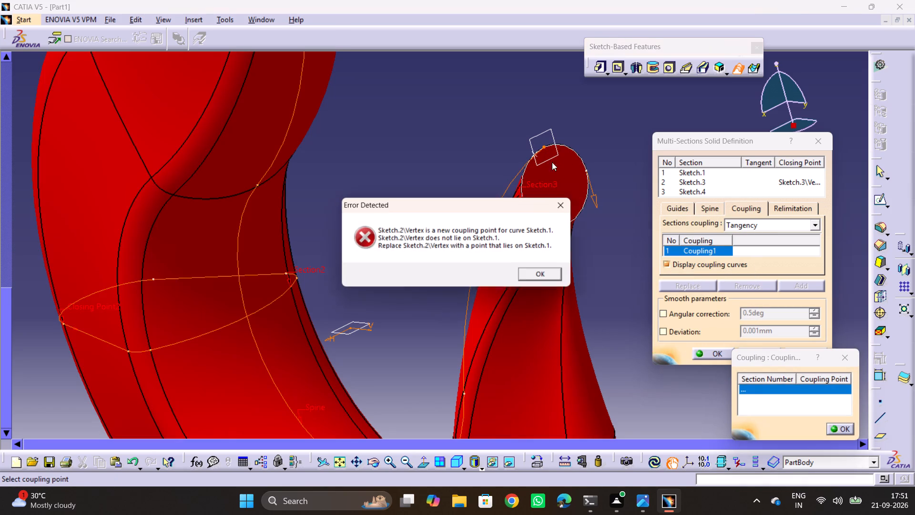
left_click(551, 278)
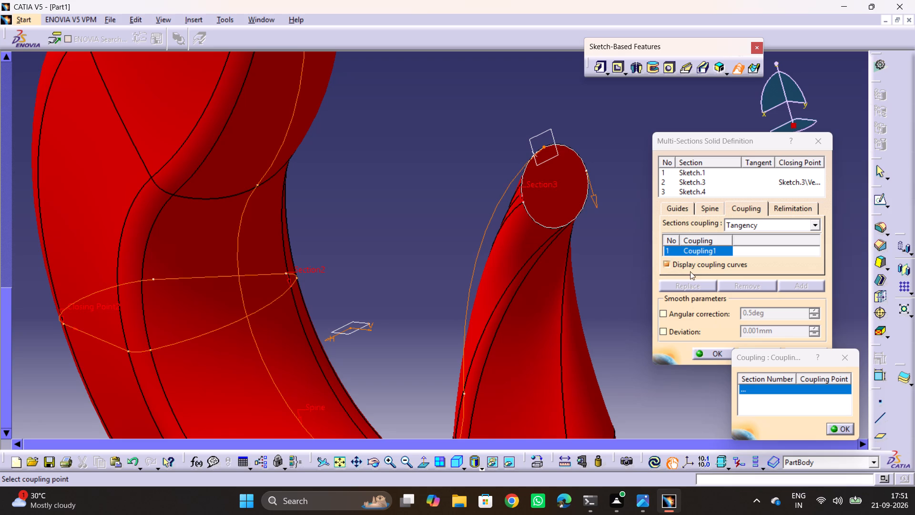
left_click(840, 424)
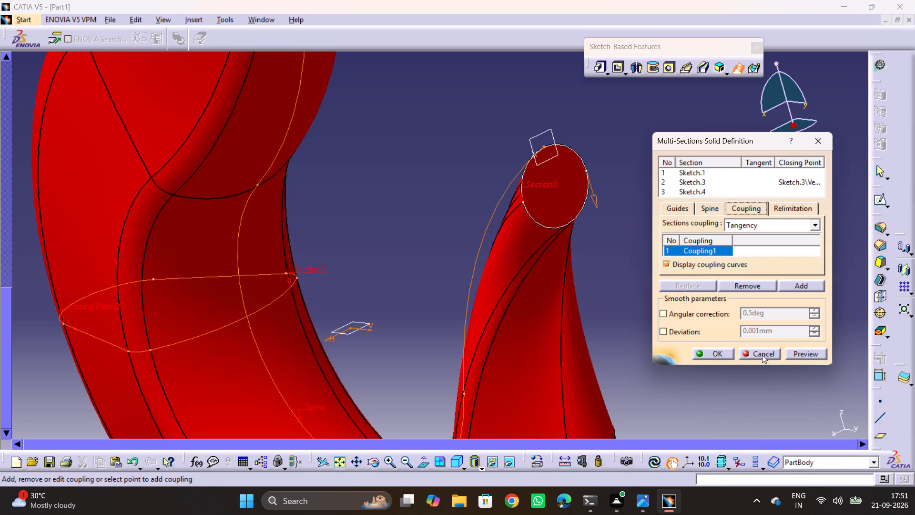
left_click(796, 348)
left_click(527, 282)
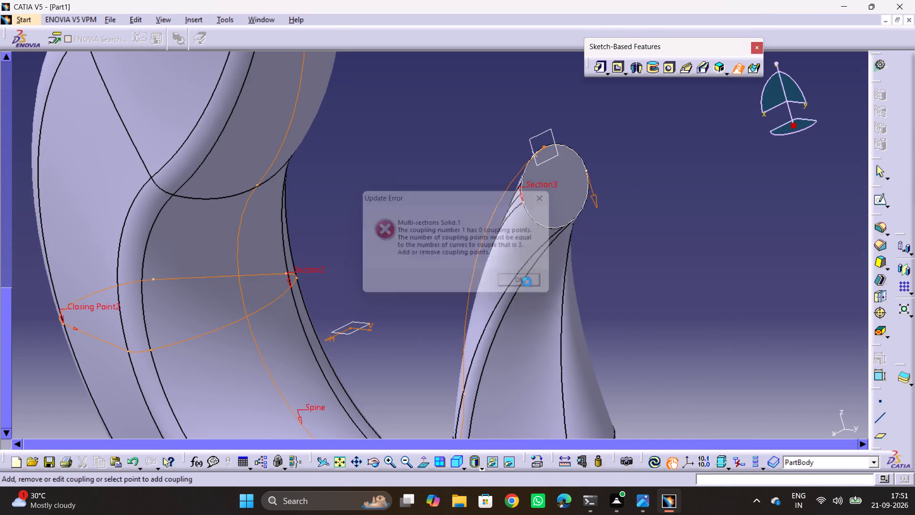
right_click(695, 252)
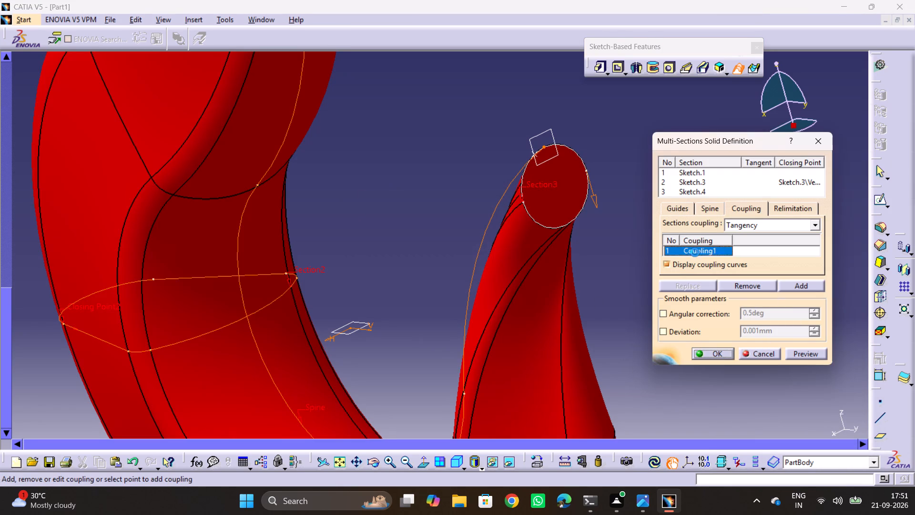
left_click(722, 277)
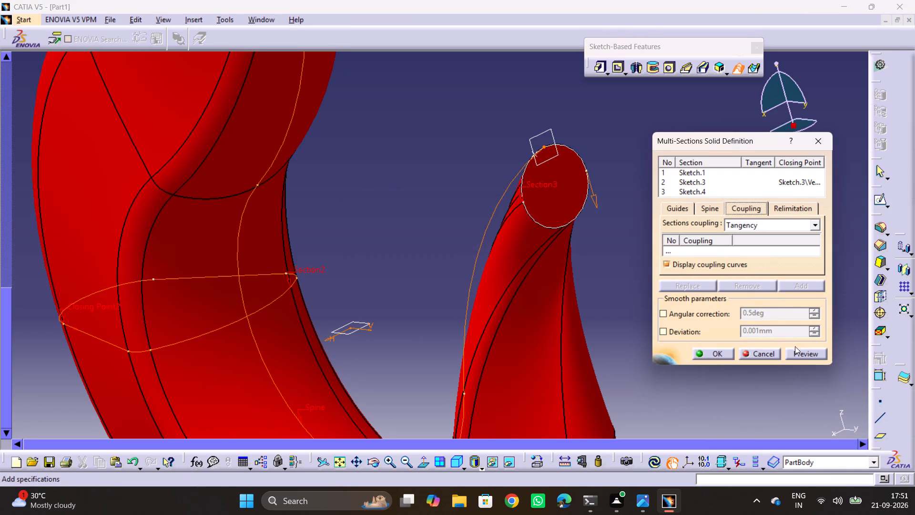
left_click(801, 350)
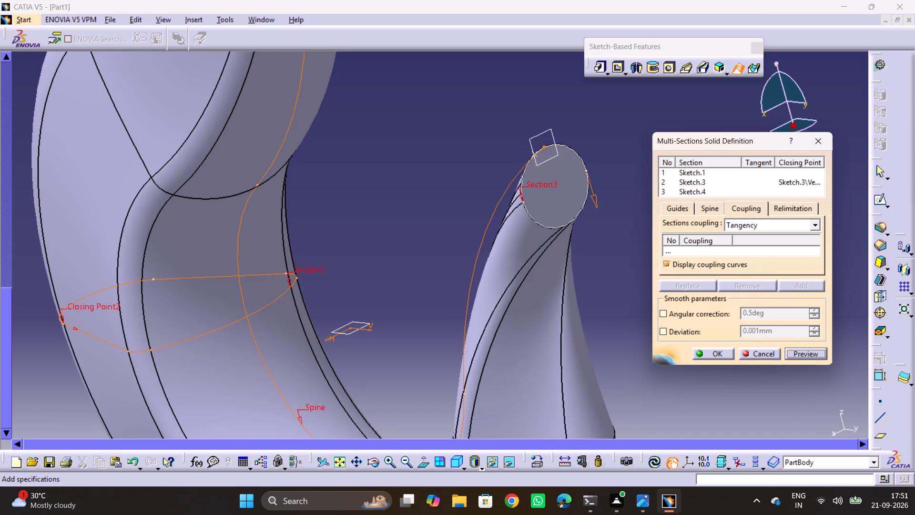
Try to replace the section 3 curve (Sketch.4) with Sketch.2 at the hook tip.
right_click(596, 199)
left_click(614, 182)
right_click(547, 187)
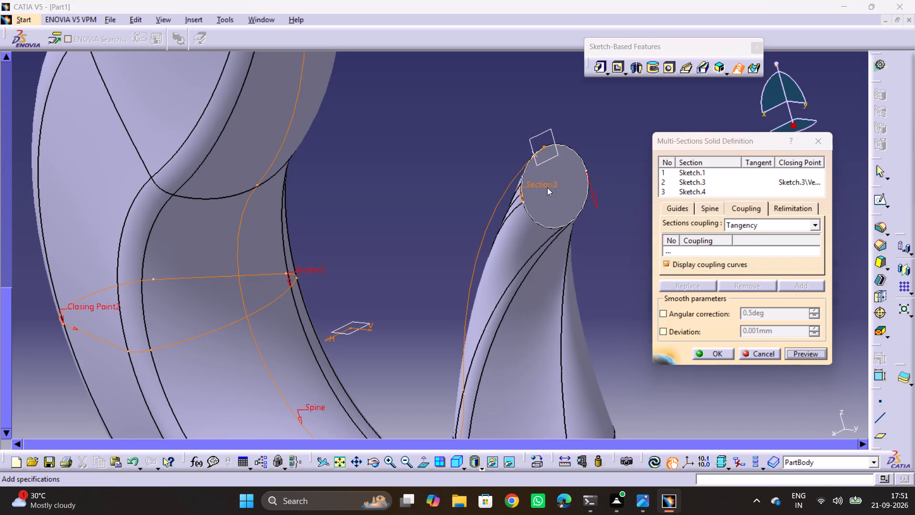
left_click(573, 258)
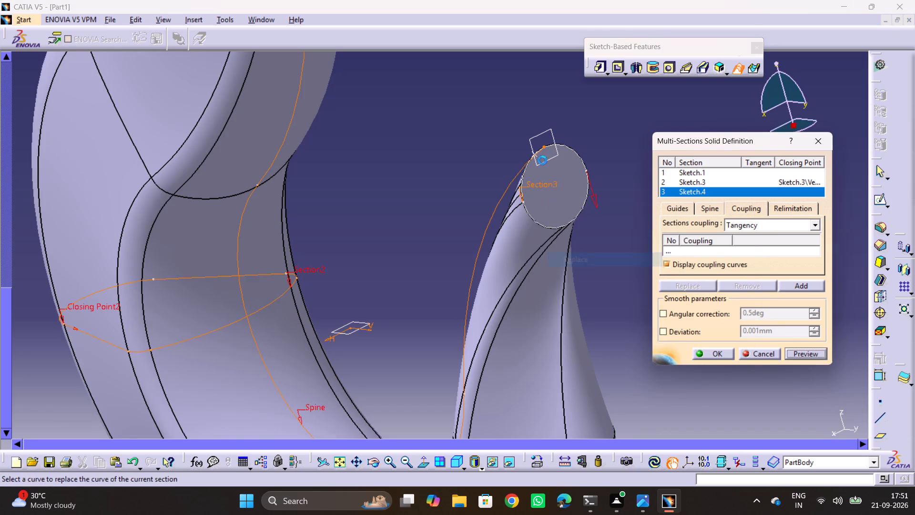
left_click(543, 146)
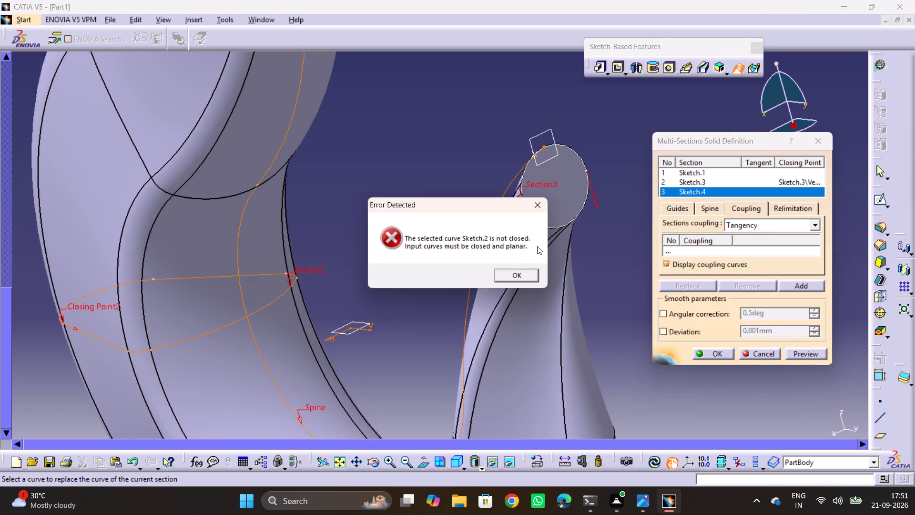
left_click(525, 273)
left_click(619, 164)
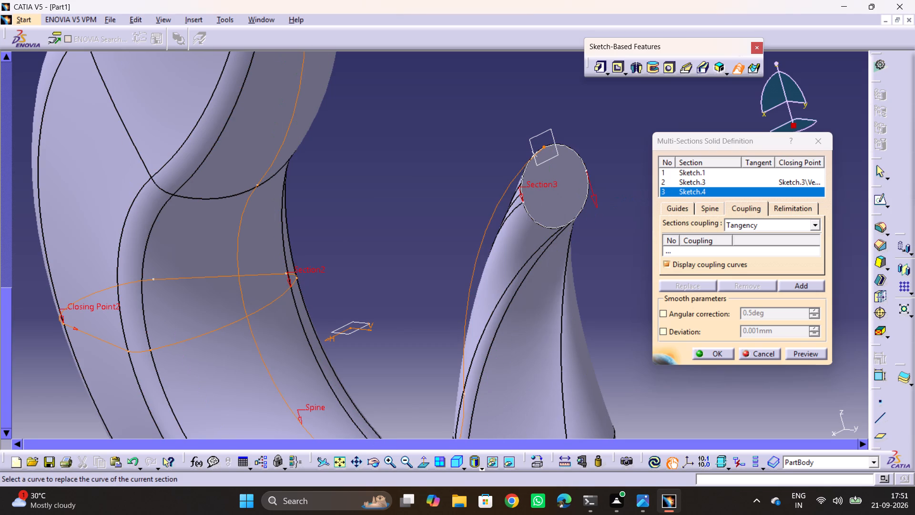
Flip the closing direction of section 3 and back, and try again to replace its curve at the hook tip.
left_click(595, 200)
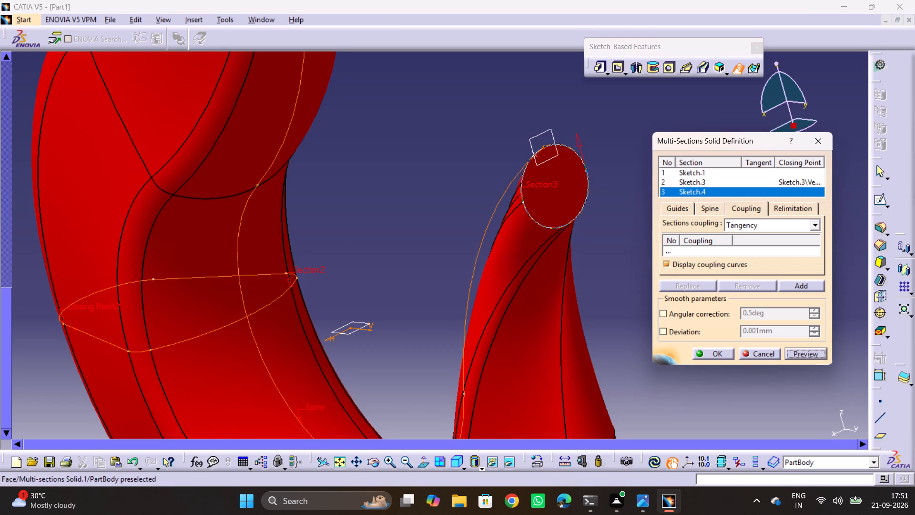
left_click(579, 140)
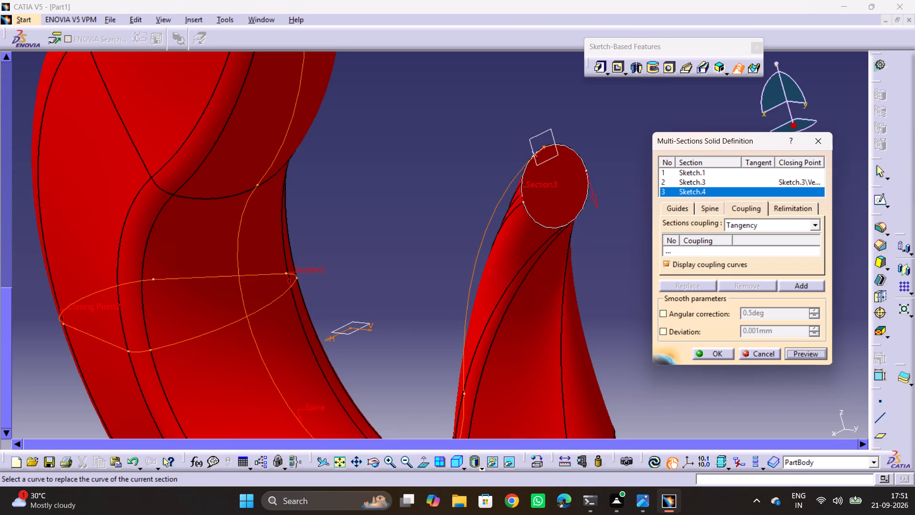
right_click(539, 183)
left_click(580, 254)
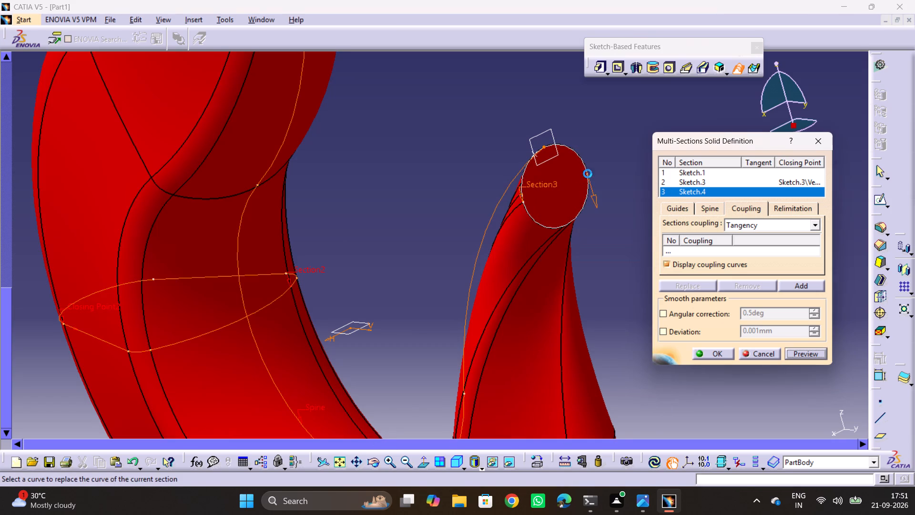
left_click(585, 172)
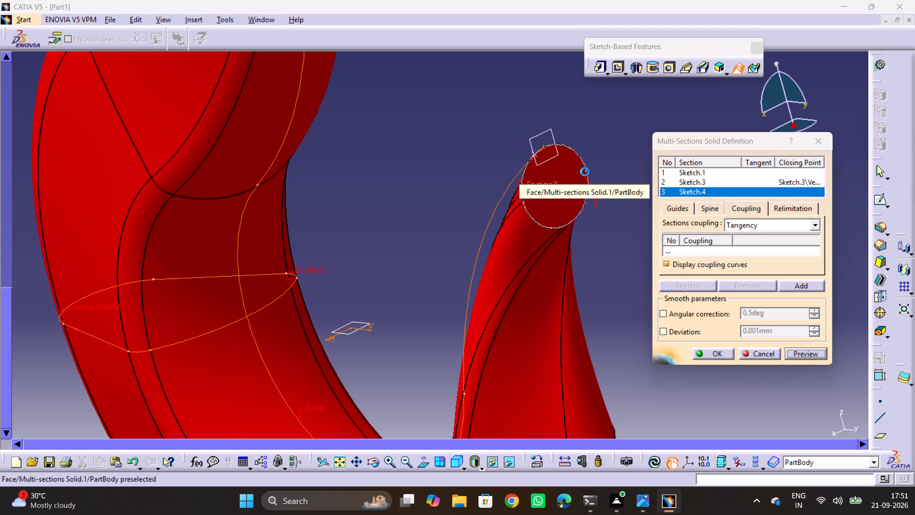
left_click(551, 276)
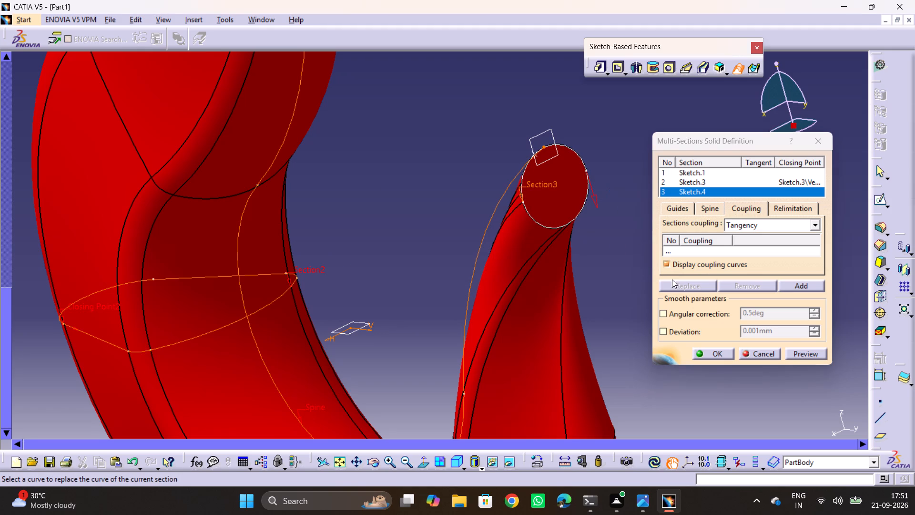
Accept the multi-sections solid with its three sections and Tangency coupling.
left_click(709, 350)
left_click(621, 216)
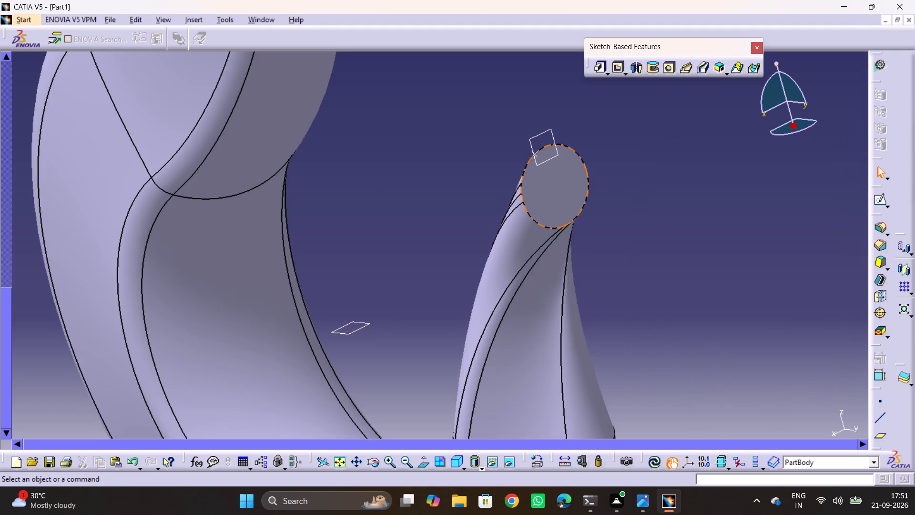
Start a sketch on the hook's circular top face and draw a circle centred on the origin, larger than the face.
middle_click_drag(583, 197, 627, 310, "ctrl")
scroll(407, 237, "down", 1)
middle_click_drag(407, 237, 485, 169)
left_click_drag(405, 237, 485, 169)
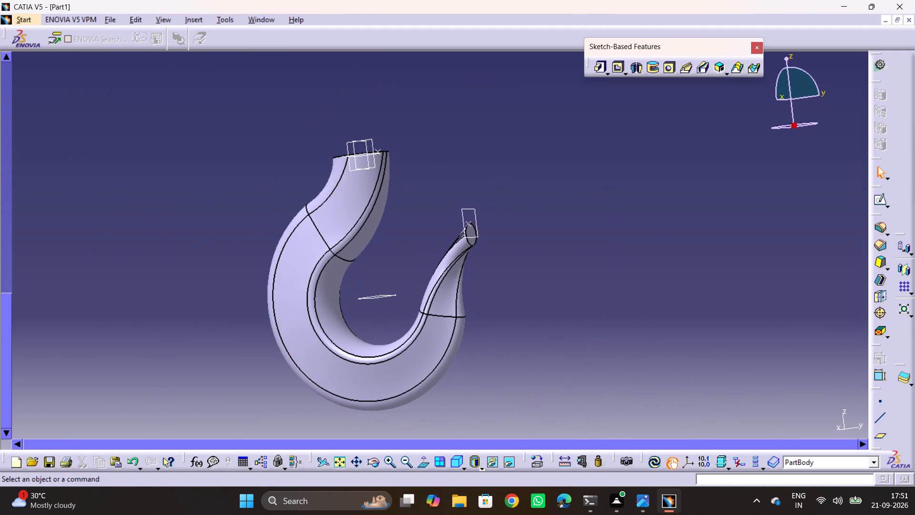
middle_click_drag(308, 167, 351, 423)
left_click_drag(308, 167, 346, 411)
middle_click_drag(370, 231, 479, 196)
left_click_drag(370, 231, 479, 196)
scroll(400, 223, "down", 1)
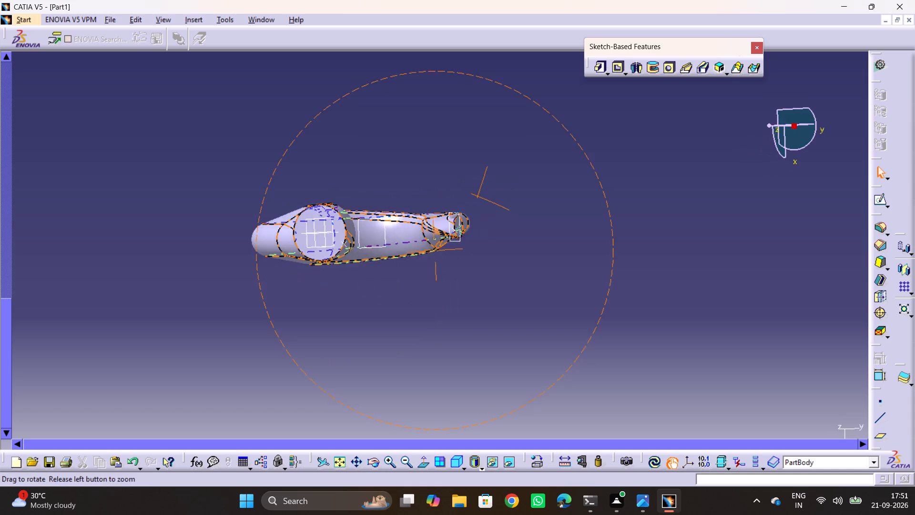
left_click_drag(479, 196, 474, 196)
middle_click_drag(479, 196, 435, 190)
left_click(335, 234)
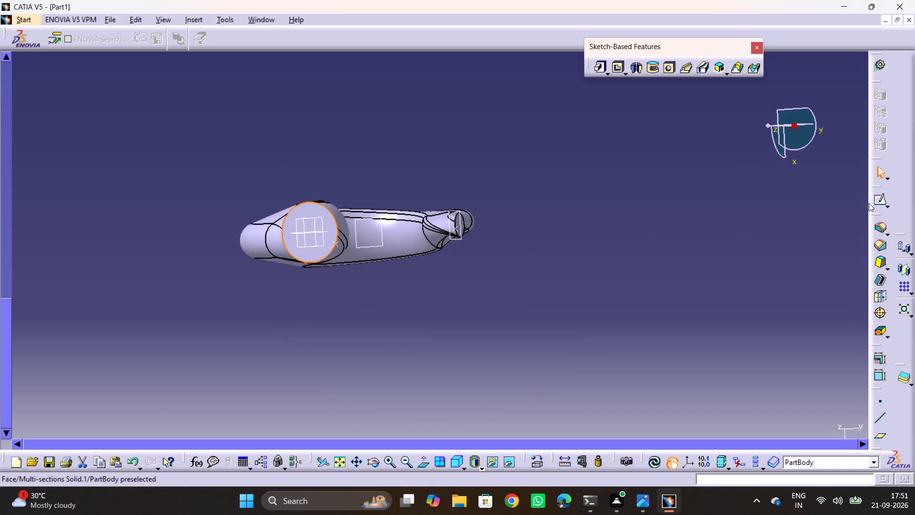
left_click(880, 201)
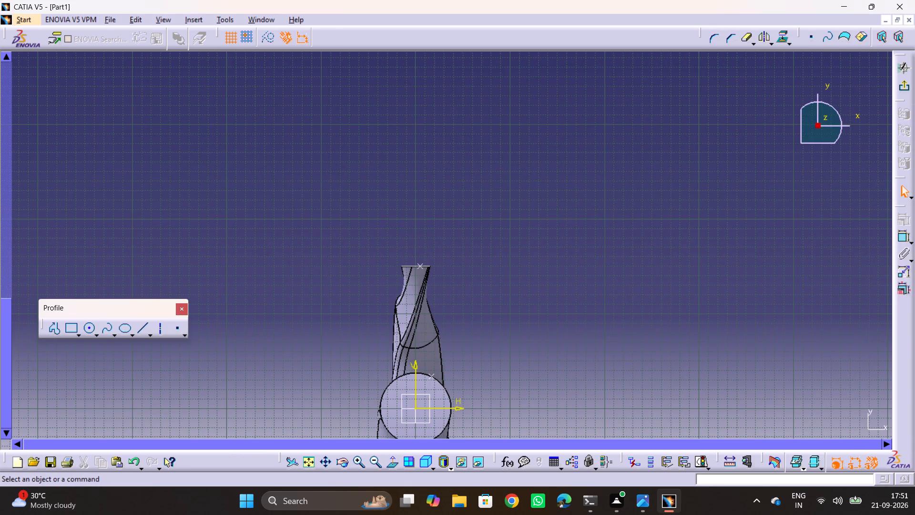
middle_click_drag(471, 329, 532, 125)
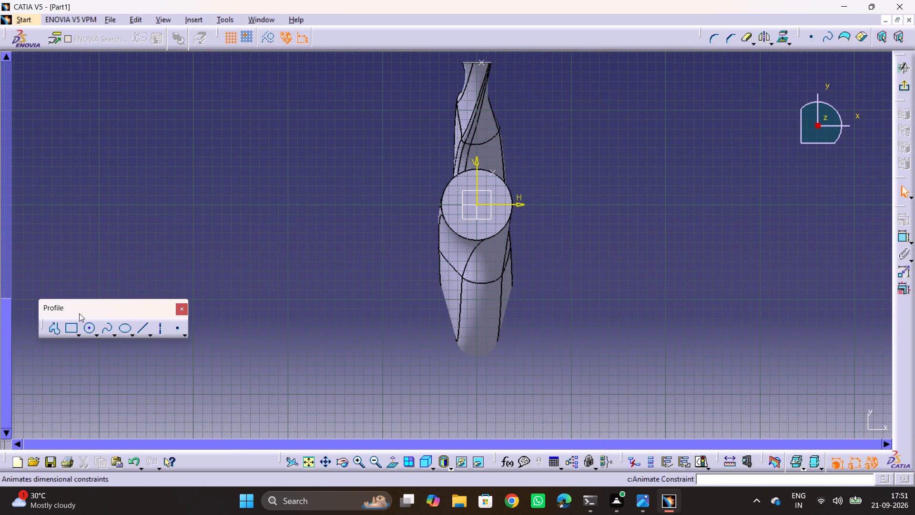
left_click(90, 333)
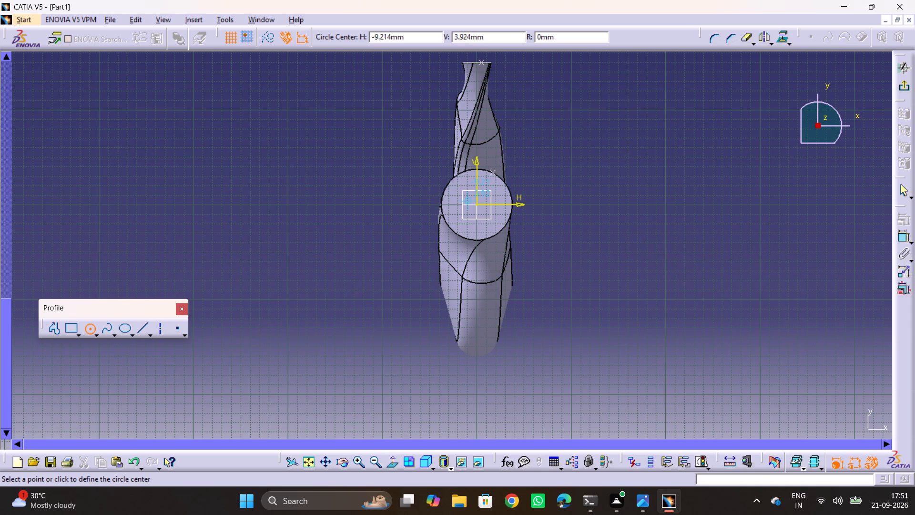
left_click(475, 205)
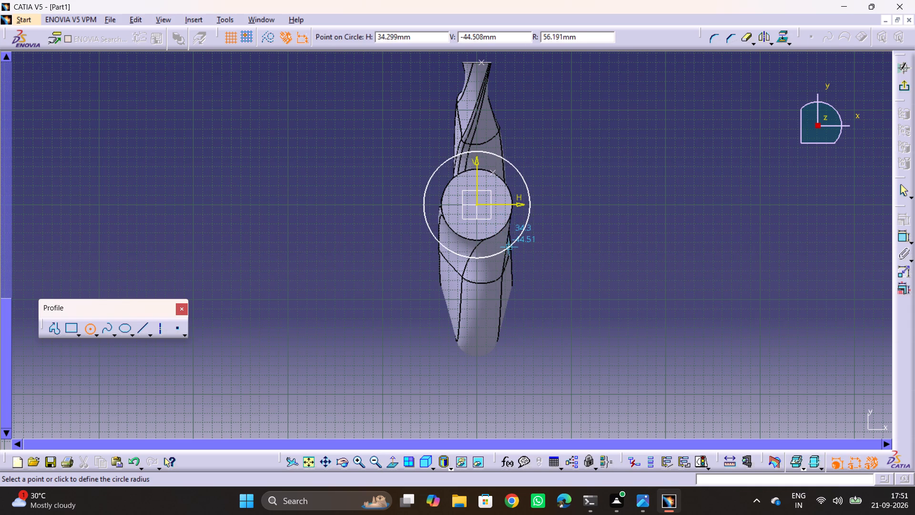
left_click(509, 243)
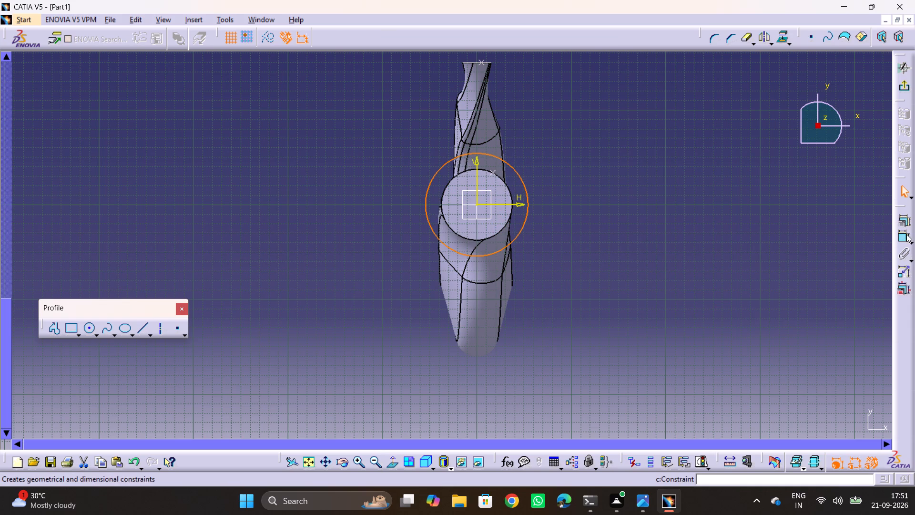
Constrain the circle's radius to 50 mm and exit the sketch.
left_click(902, 241)
left_click(546, 228)
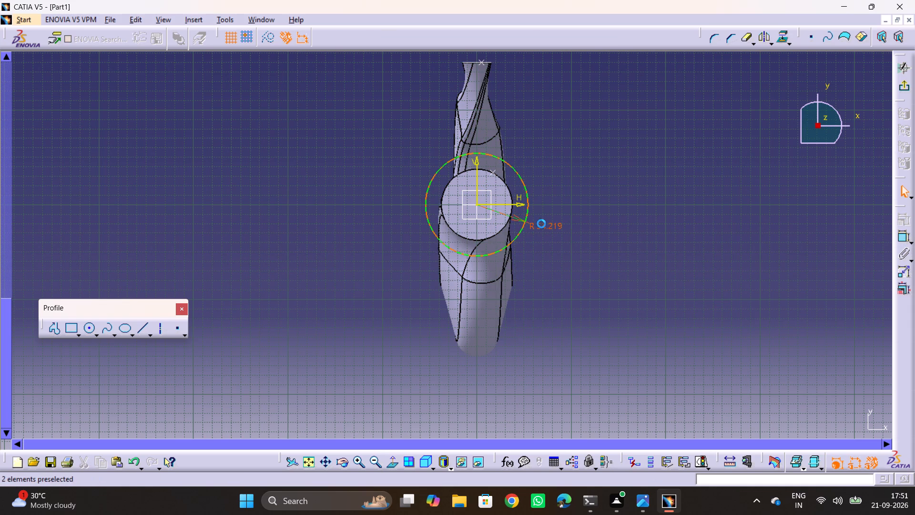
double_click(541, 228)
type("50")
key("Return")
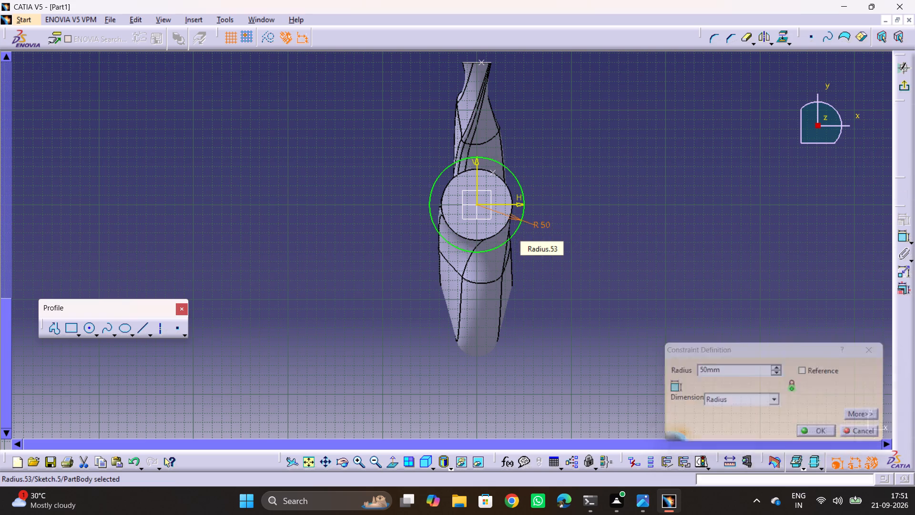
left_click_drag(620, 210, 653, 191)
left_click(911, 88)
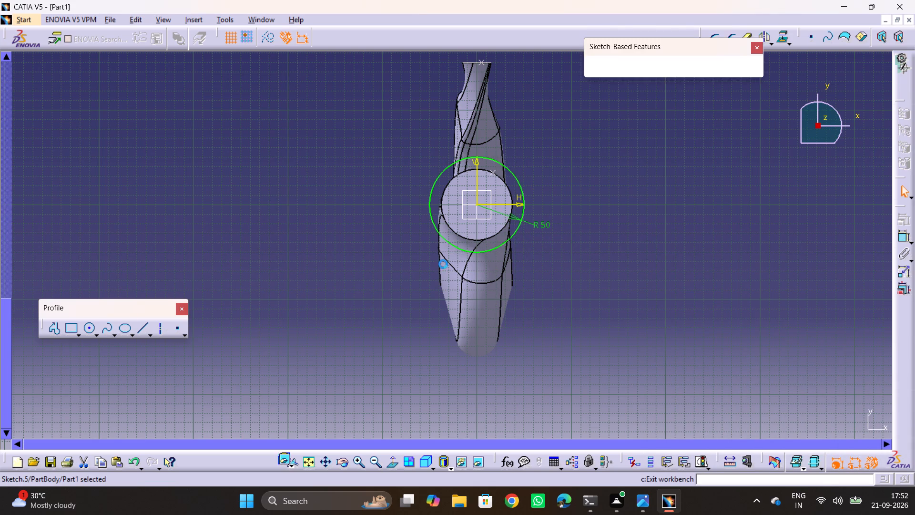
Pad the 50 mm radius circle (Sketch.5) by 20 mm upward from the hook's top face to form a collar.
left_click(602, 67)
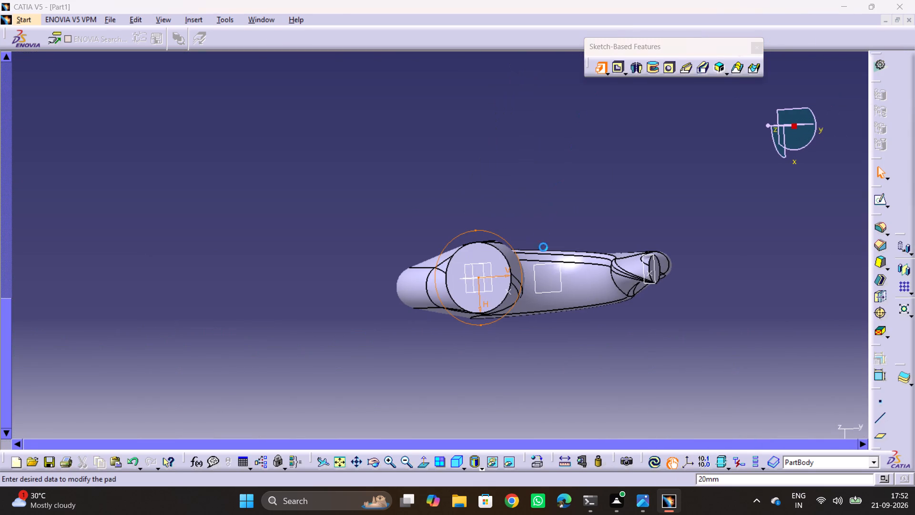
middle_click_drag(467, 391, 447, 224)
left_click_drag(466, 391, 447, 224)
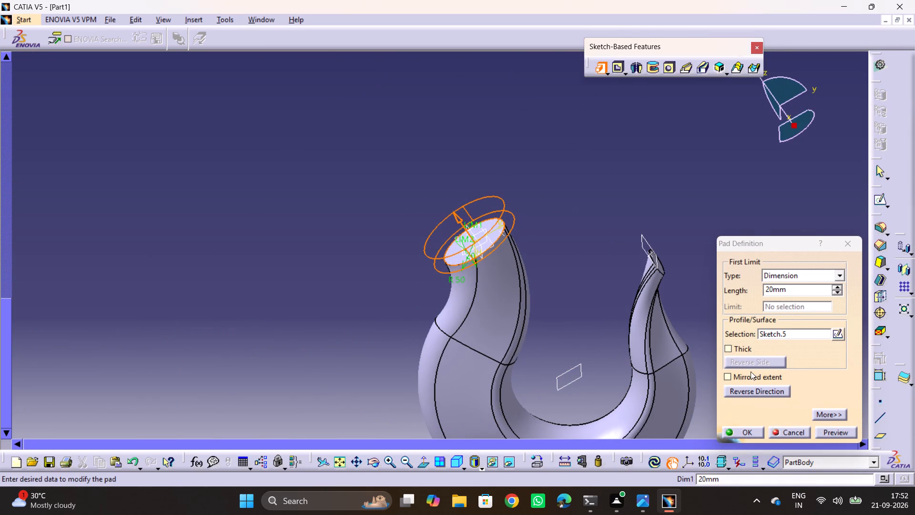
scroll(513, 318, "down", 1)
middle_click_drag(509, 318, 406, 139)
left_click_drag(510, 316, 406, 139)
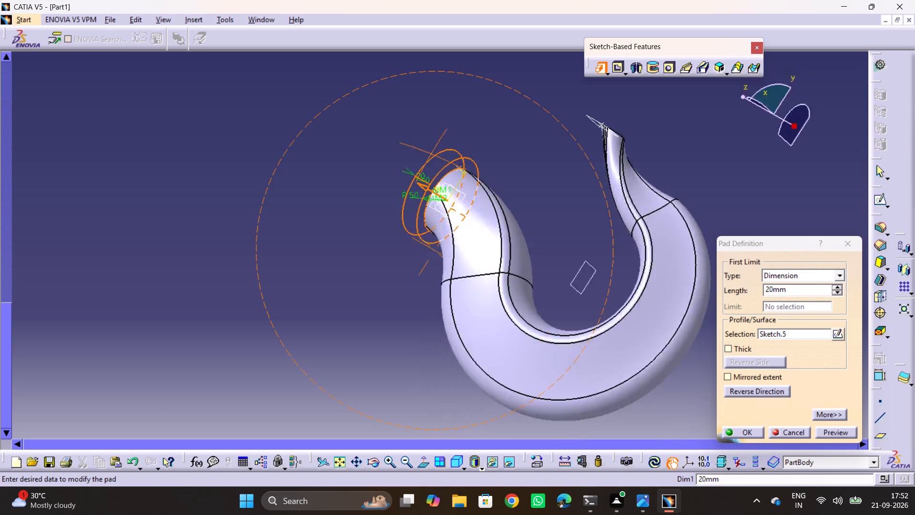
left_click_drag(406, 139, 455, 247)
middle_click_drag(406, 139, 501, 274)
left_click(746, 433)
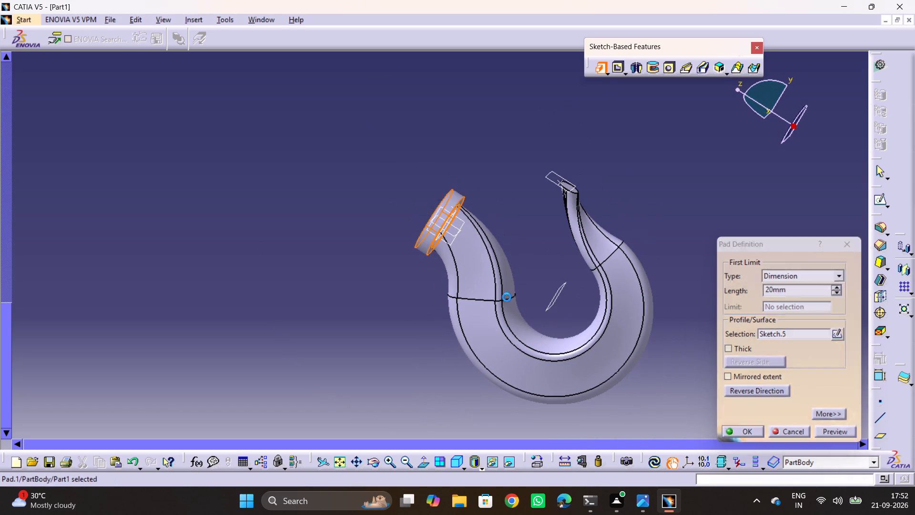
left_click(419, 184)
scroll(430, 201, "down", 1)
middle_click_drag(430, 201, 495, 232)
left_click_drag(430, 201, 514, 251)
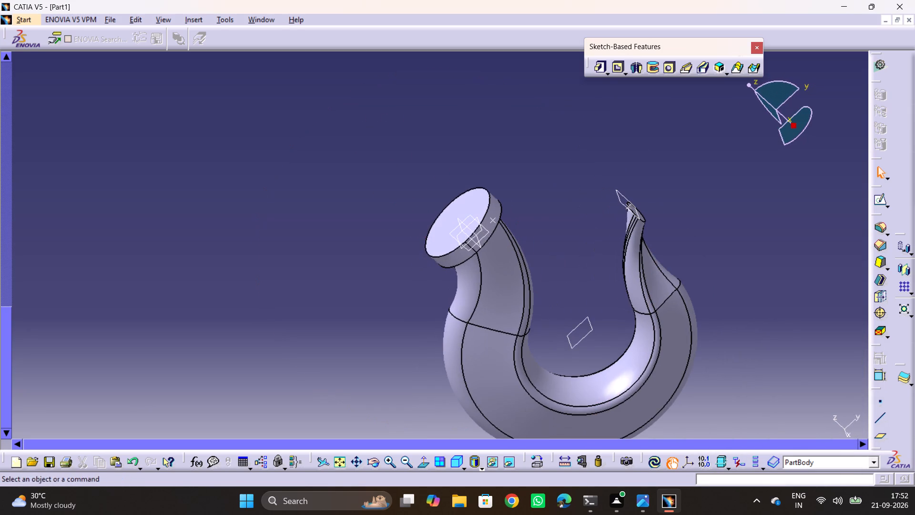
Start a sketch on the collar's circular top face and draw a circle of about 30 mm radius near the origin.
left_click(469, 195)
left_click(876, 200)
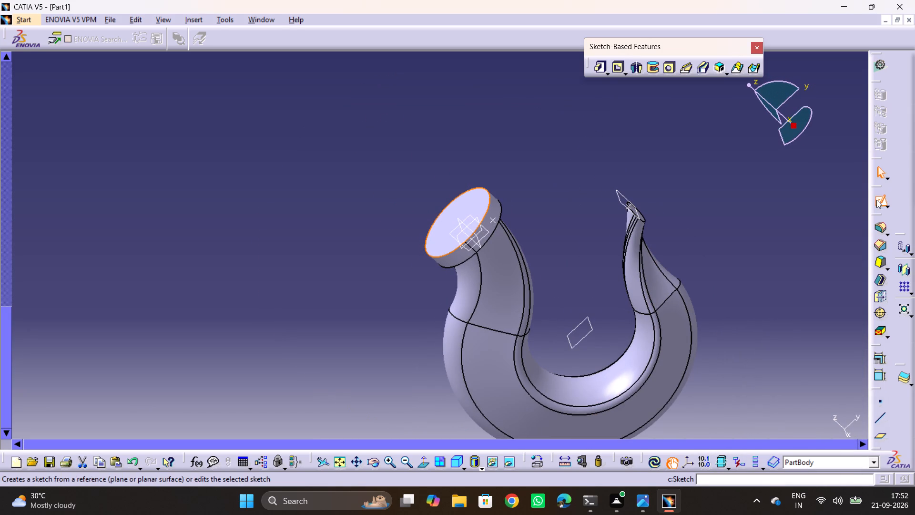
middle_click_drag(514, 282, 572, 204, "ctrl")
middle_click_drag(654, 232, 681, 242)
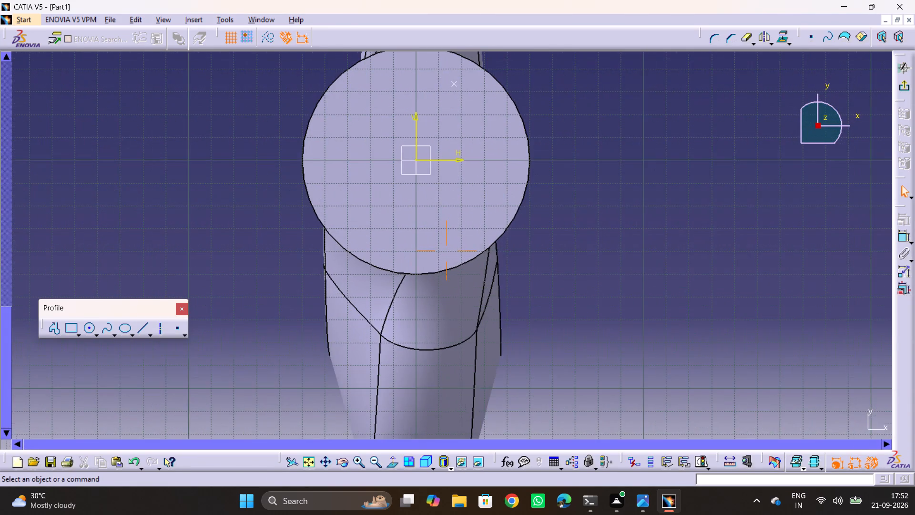
middle_click_drag(681, 242, 699, 251)
left_click(88, 331)
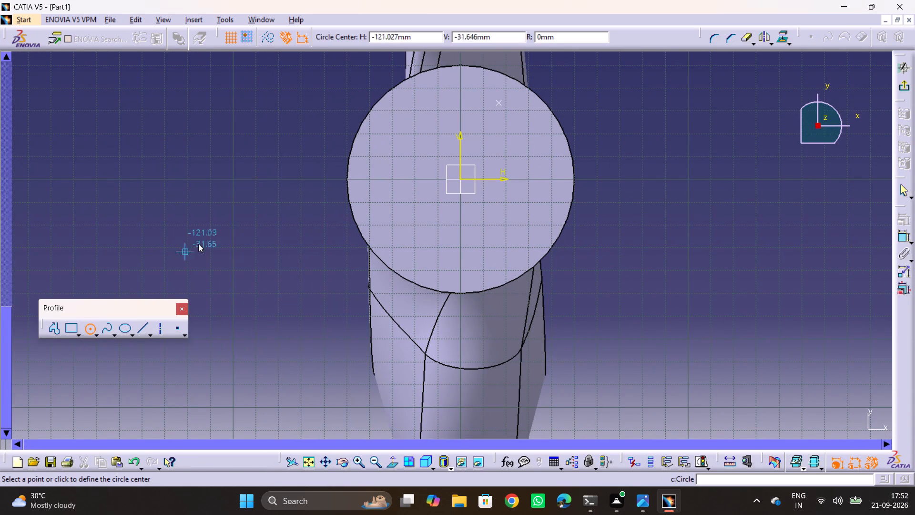
left_click(459, 180)
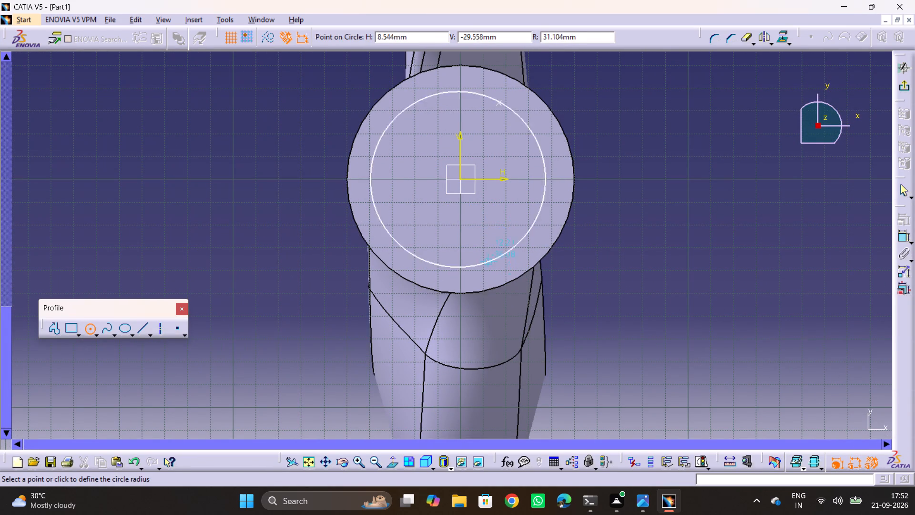
left_click(480, 244)
left_click(659, 271)
Constrain the circle's centre point to be coincident with the sketch origin.
middle_click_drag(524, 215, 536, 131, "ctrl")
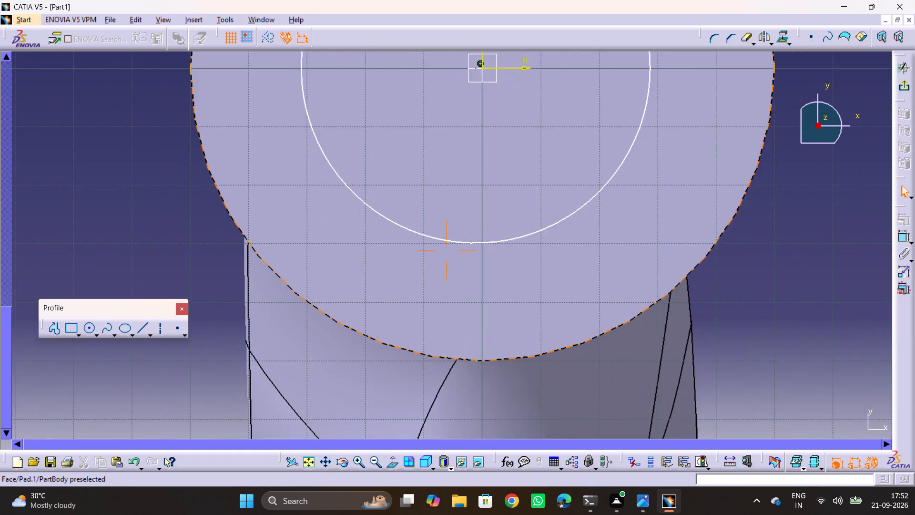
middle_click_drag(481, 127, 514, 196)
left_click(510, 129)
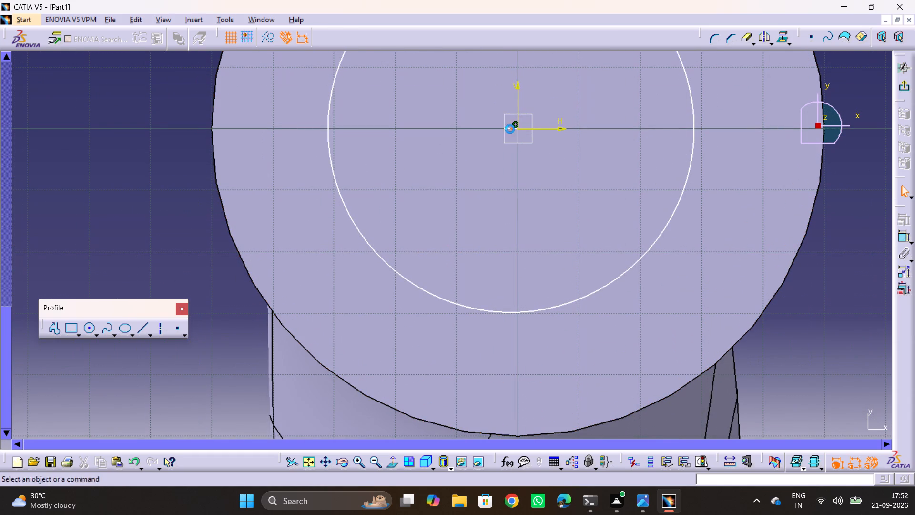
left_click(515, 130, "ctrl")
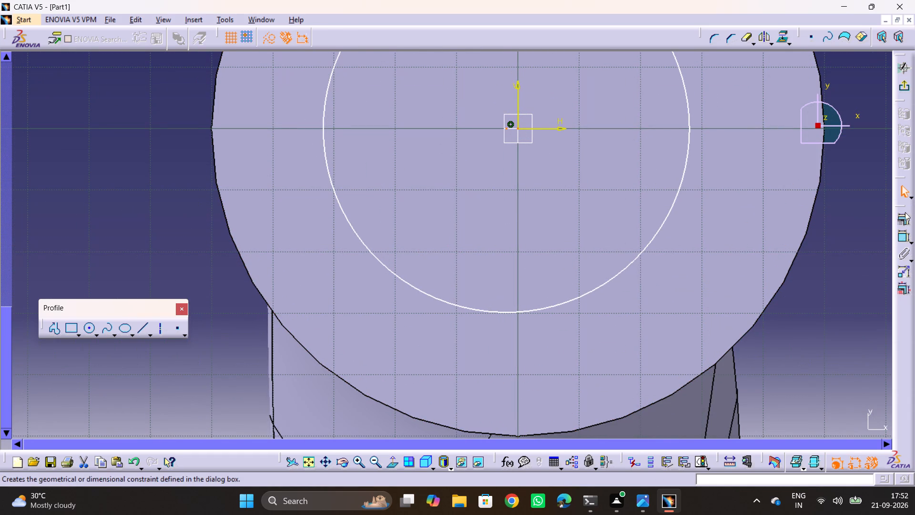
left_click(904, 219)
left_click(268, 127)
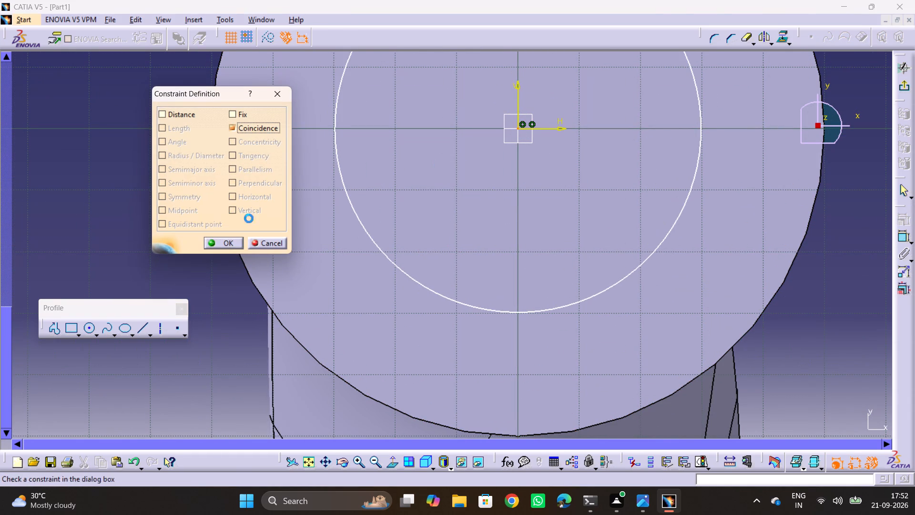
left_click(231, 231)
left_click_drag(231, 236, 231, 245)
left_click(231, 245)
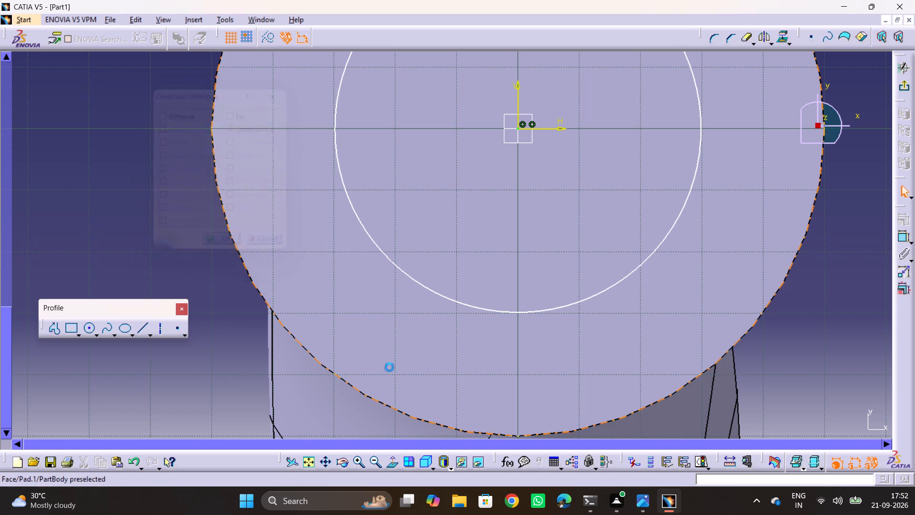
Check the reference drawing, constrain the circle's radius to 37.5 mm and exit the sketch.
left_click(636, 498)
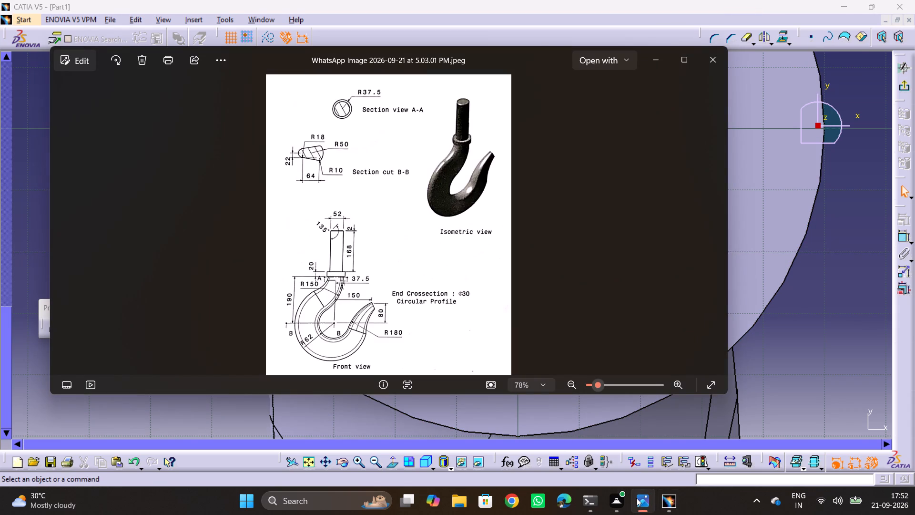
left_click(636, 498)
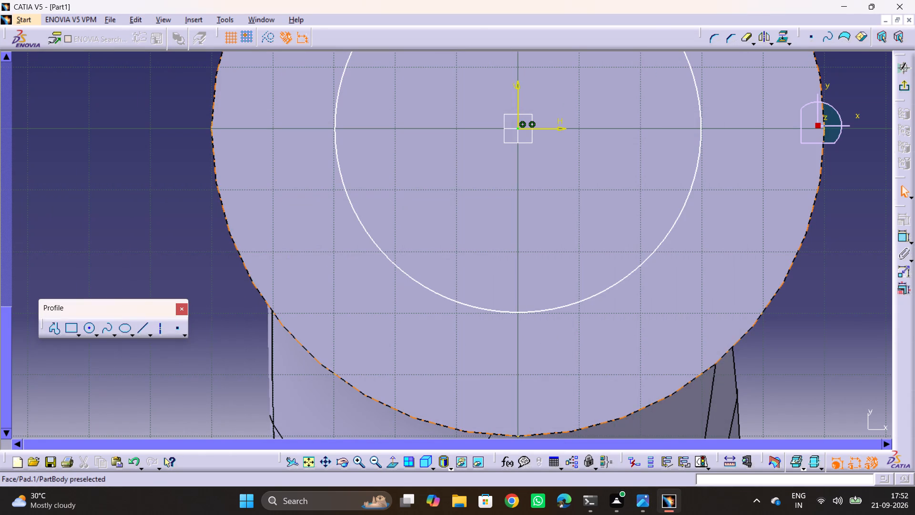
left_click(907, 241)
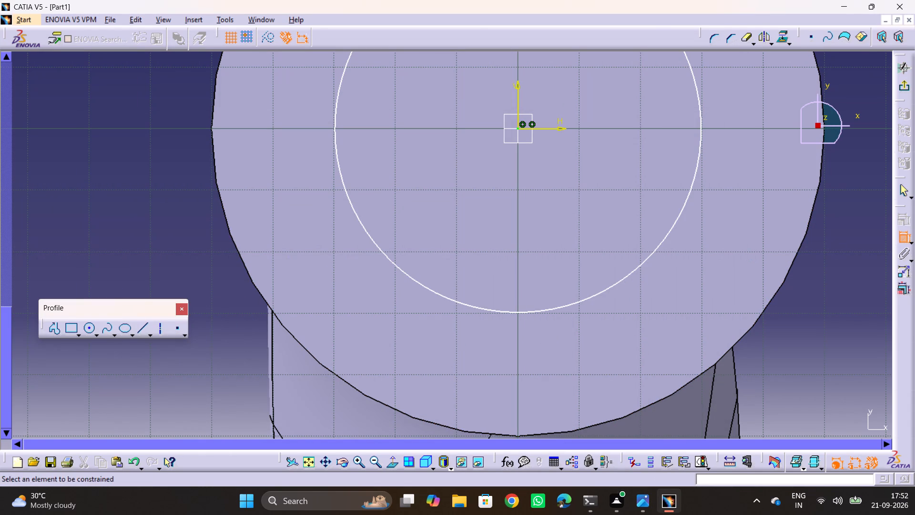
left_click(618, 282)
left_click(667, 321)
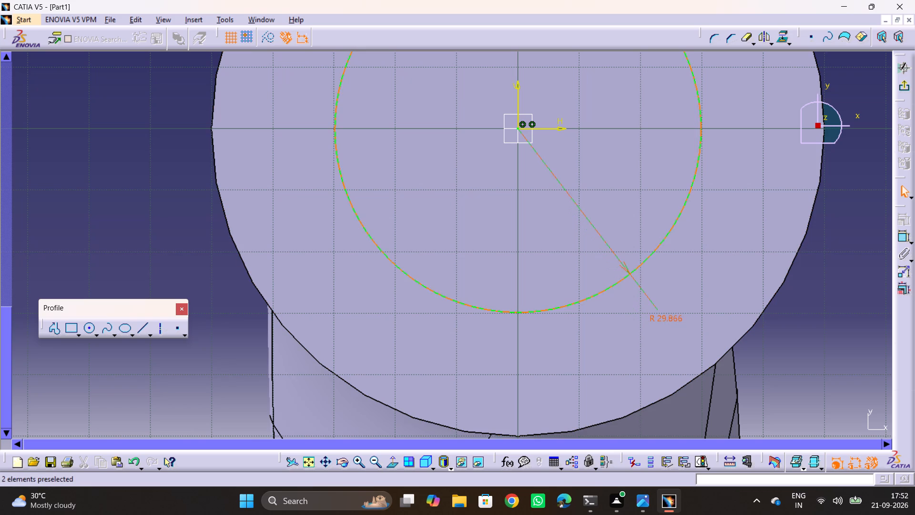
double_click(671, 316)
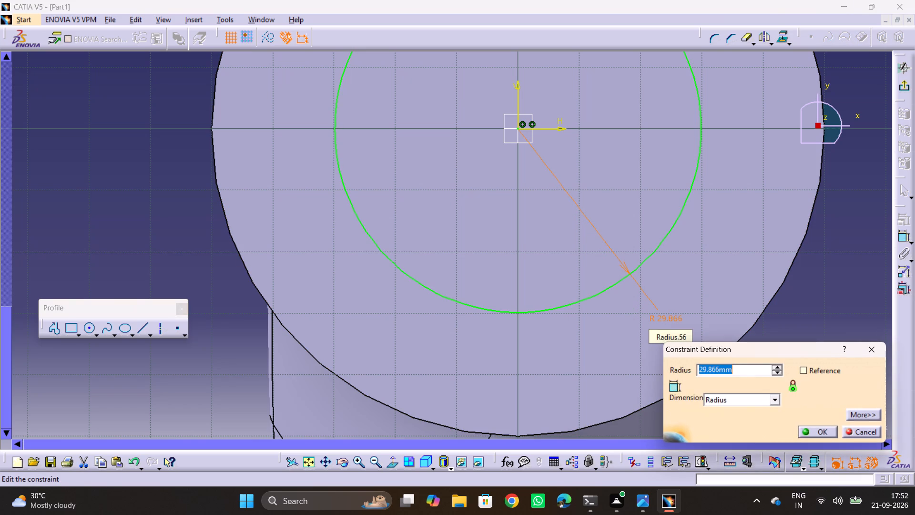
type("37.5")
key("Return")
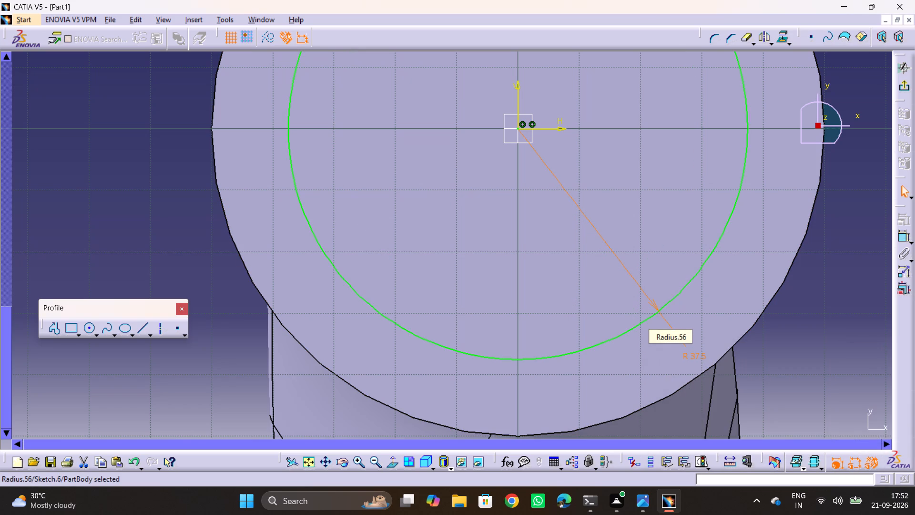
left_click(874, 251)
key("alt+Tab")
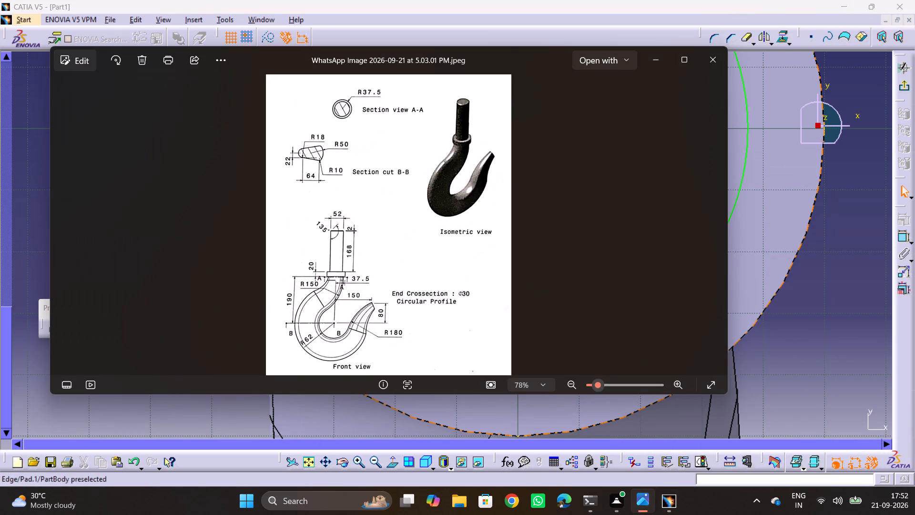
key("alt+Tab")
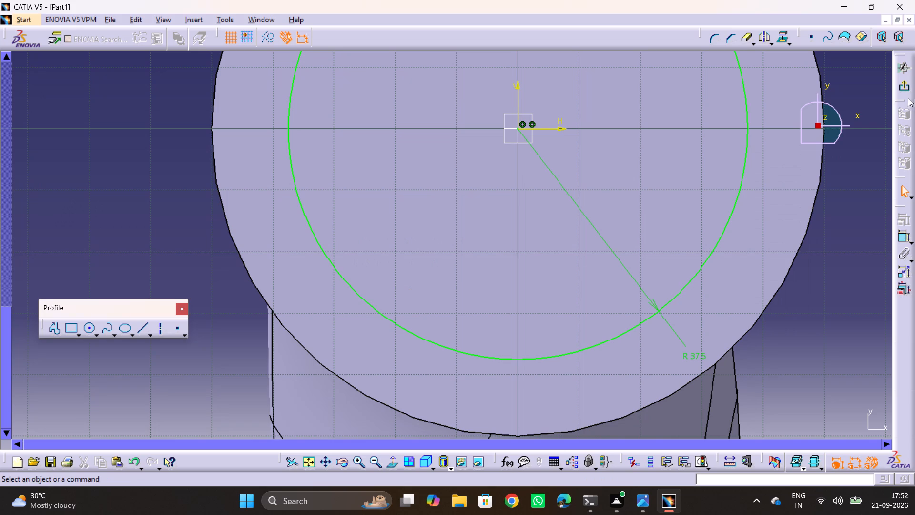
left_click(905, 90)
Pad the 37.5 mm radius circle (Sketch.6) by 168 mm away from the collar's top face to form the shank.
middle_click_drag(689, 188, 709, 200, "ctrl")
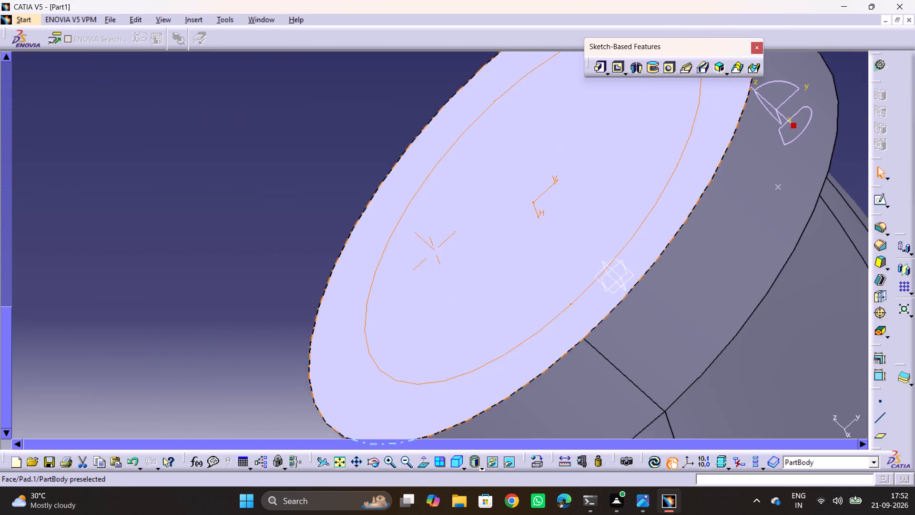
middle_click_drag(709, 200, 773, 308, "ctrl")
left_click(596, 71)
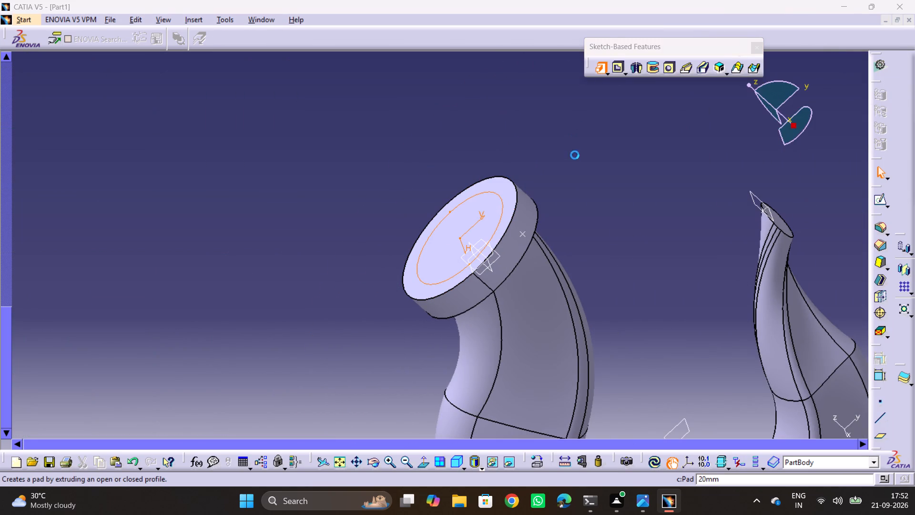
key("alt+Tab")
key("alt+Tab")
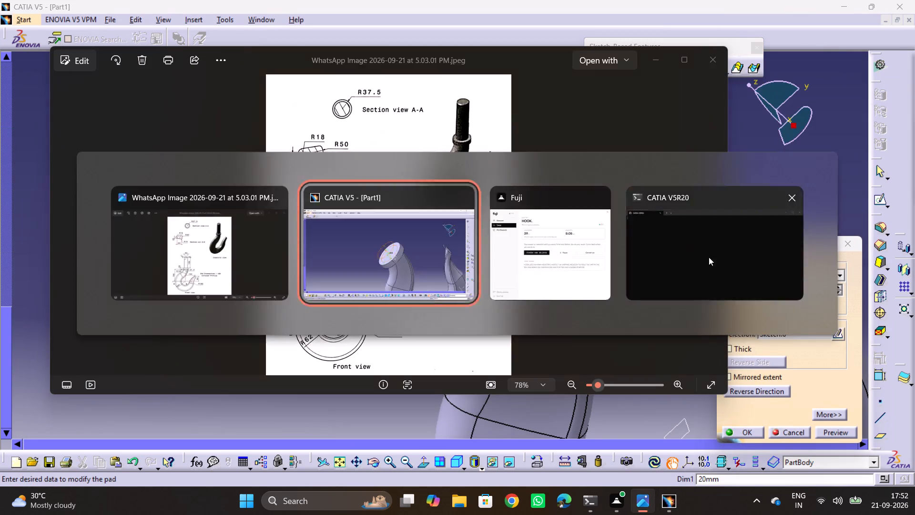
key("alt+Tab")
key("alt+Tab")
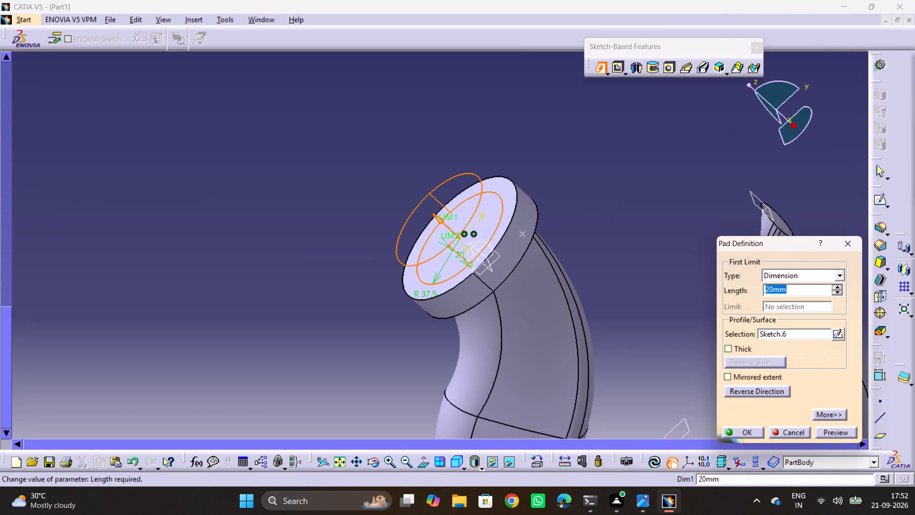
type("168")
key("Return")
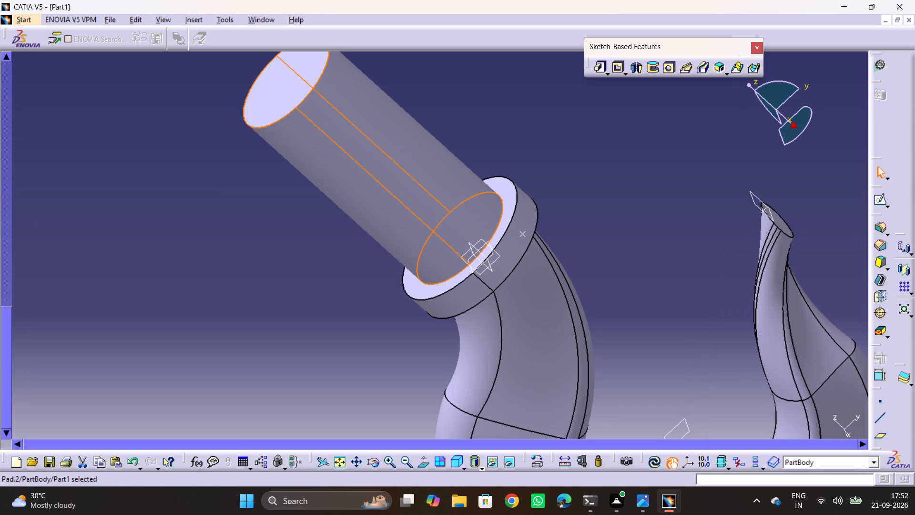
left_click(651, 259)
Examine the hook with its shank from several sides and check the multi-sections solid's definition without changing it.
middle_click_drag(579, 188, 620, 291, "ctrl")
middle_click_drag(493, 288, 396, 286)
left_click_drag(459, 290, 396, 286)
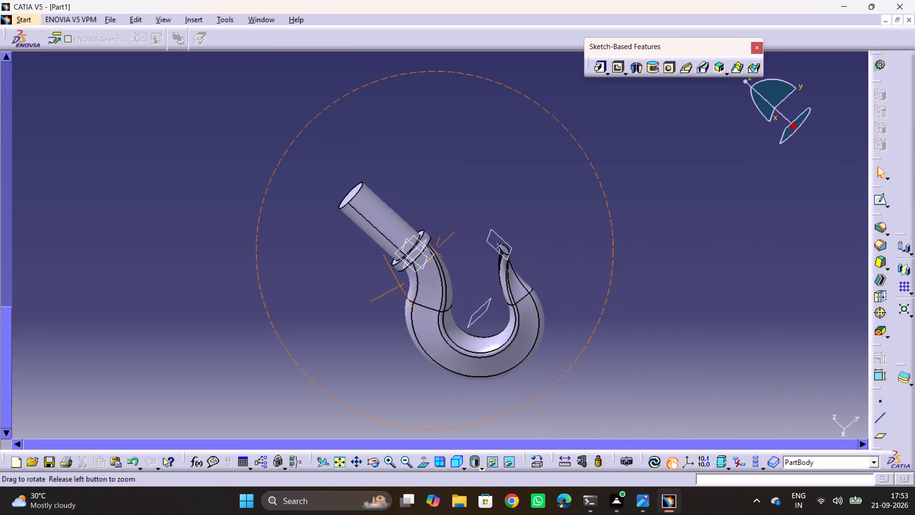
left_click_drag(396, 286, 354, 321)
middle_click_drag(396, 286, 361, 325)
middle_click_drag(399, 313, 440, 203, "ctrl")
middle_click_drag(456, 203, 595, 171)
left_click_drag(453, 203, 594, 175)
middle_click_drag(348, 453, 321, 432)
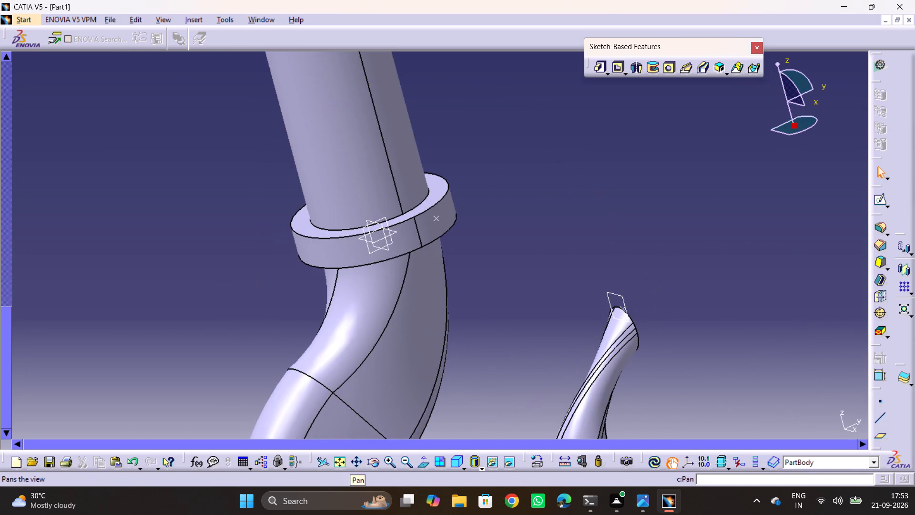
middle_click_drag(321, 432, 209, 256)
middle_click_drag(461, 284, 483, 367, "ctrl")
scroll(441, 377, "down", 1)
middle_click_drag(432, 377, 311, 334)
left_click_drag(413, 378, 309, 332)
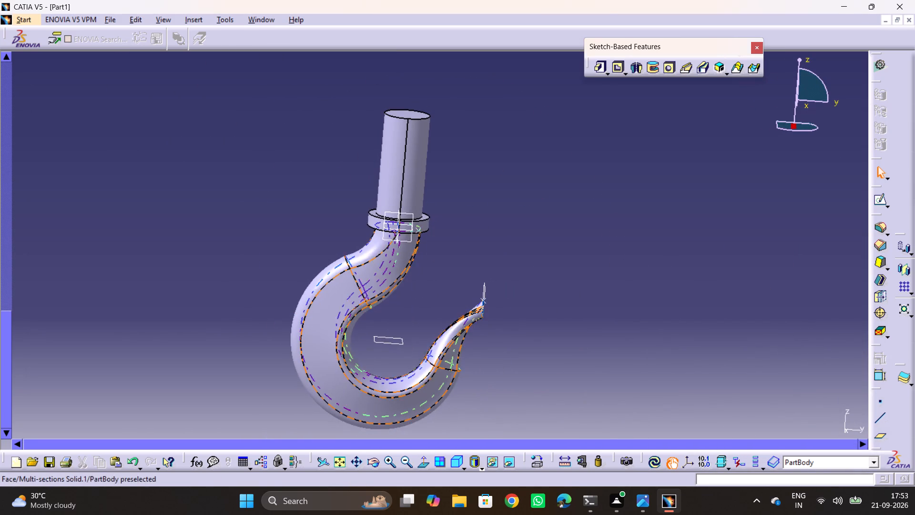
double_click(404, 415)
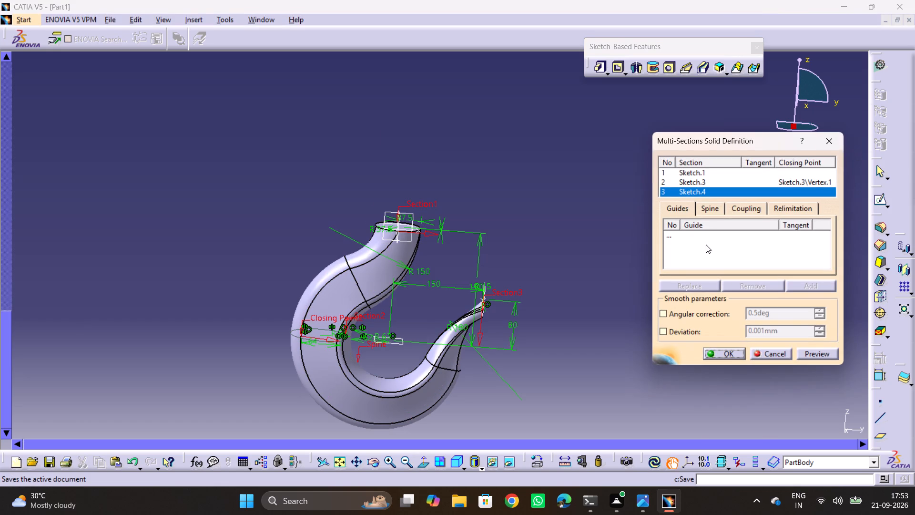
left_click(732, 354)
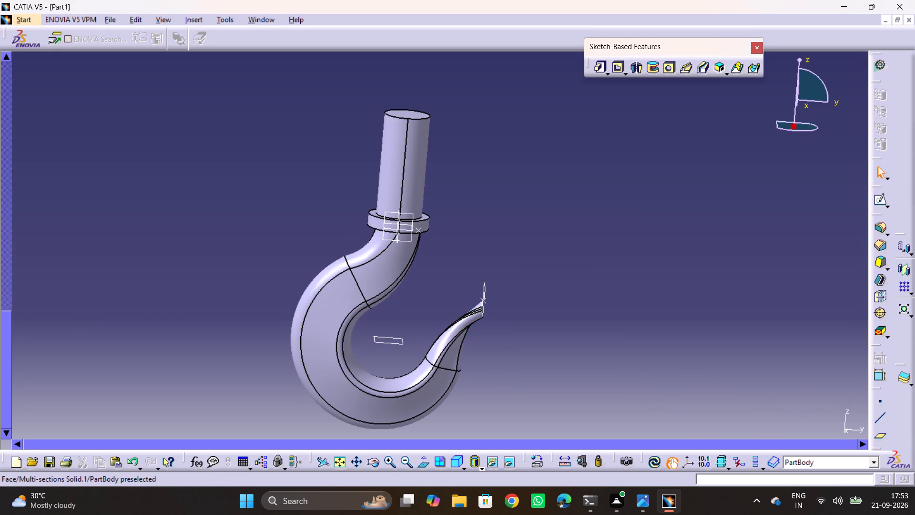
Preview the multi-sections solid from its definition, examine the previewed hook from both sides and leave the definition unchanged.
scroll(141, 171, "up", 20)
scroll(141, 171, "up", 3)
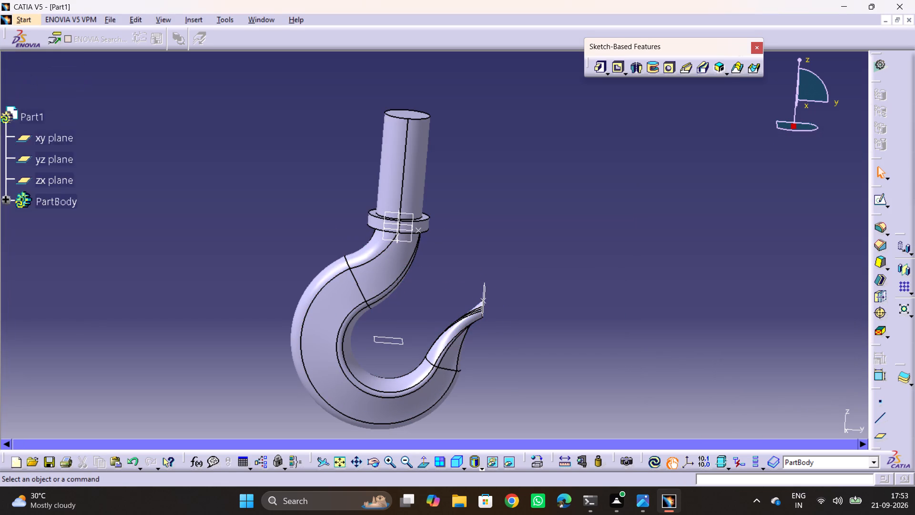
left_click(5, 238)
scroll(34, 252, "down", 4)
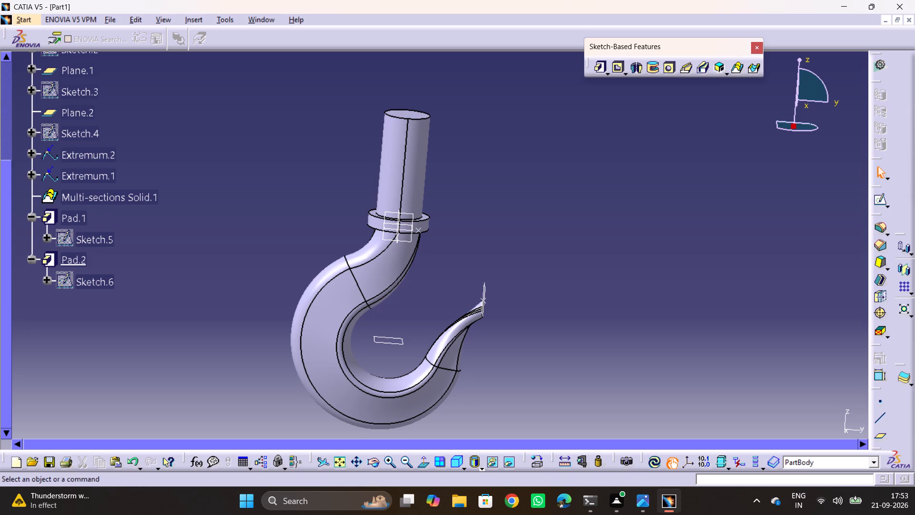
left_click(80, 198)
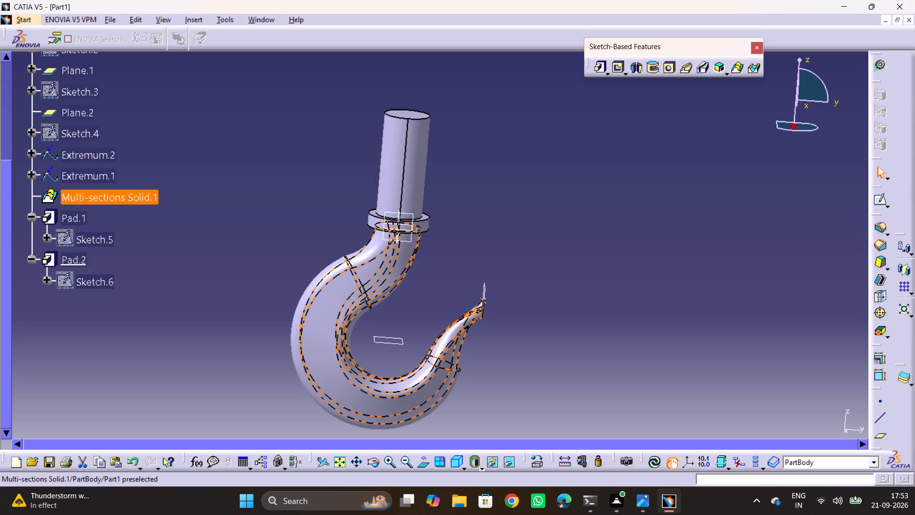
double_click(121, 199)
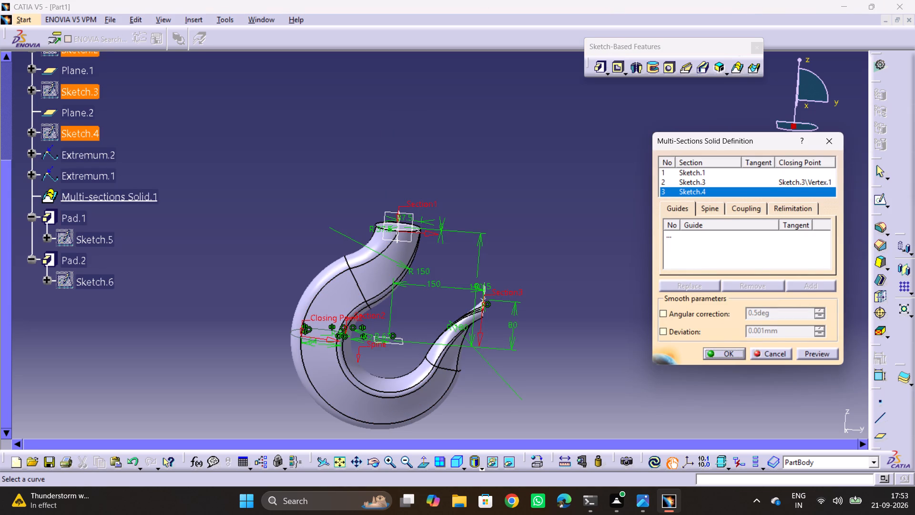
middle_click_drag(661, 214, 670, 198, "ctrl")
middle_click_drag(505, 346, 505, 301, "ctrl")
middle_click_drag(483, 320, 491, 251)
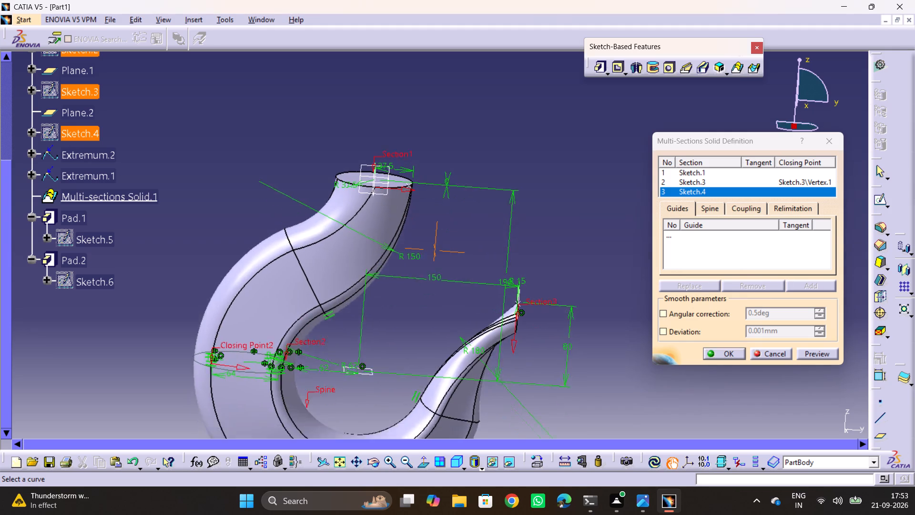
middle_click_drag(491, 251, 495, 221)
left_click(528, 281)
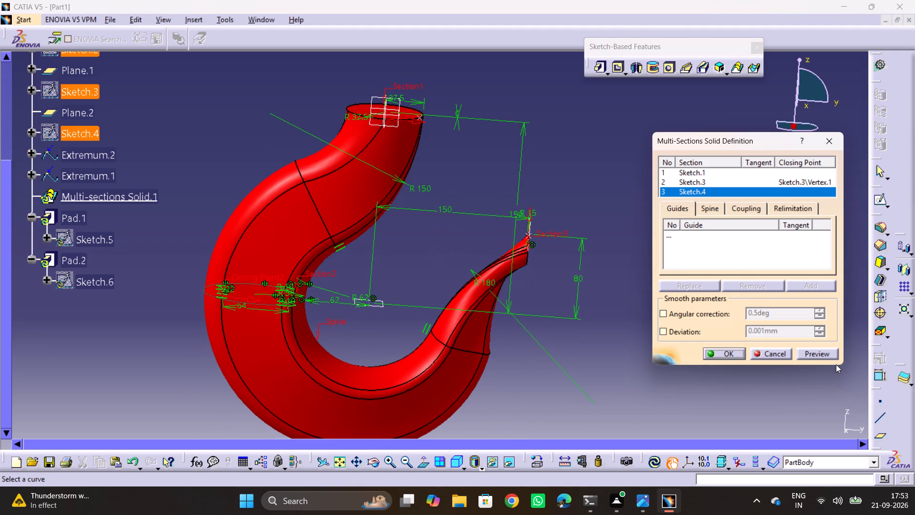
left_click(828, 358)
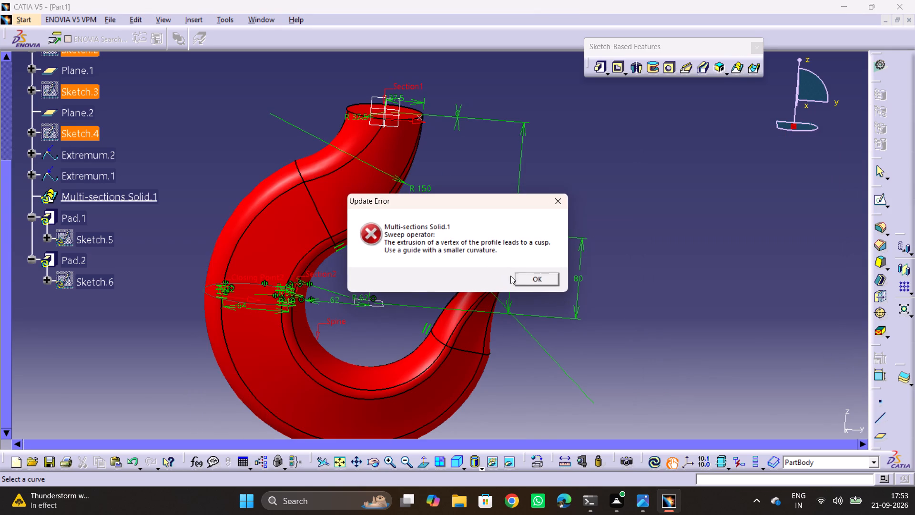
left_click(523, 277)
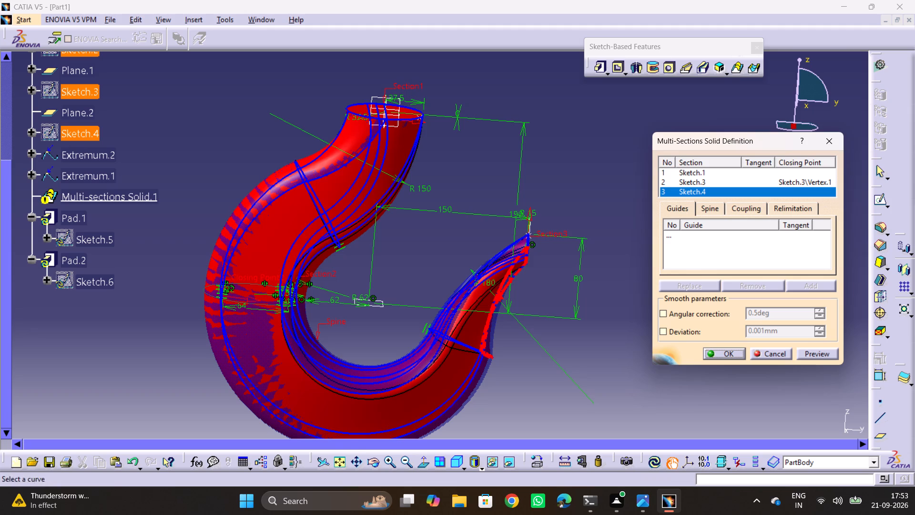
middle_click_drag(450, 306, 264, 283)
left_click_drag(425, 308, 263, 283)
scroll(443, 299, "down", 1)
middle_click_drag(486, 307, 501, 308)
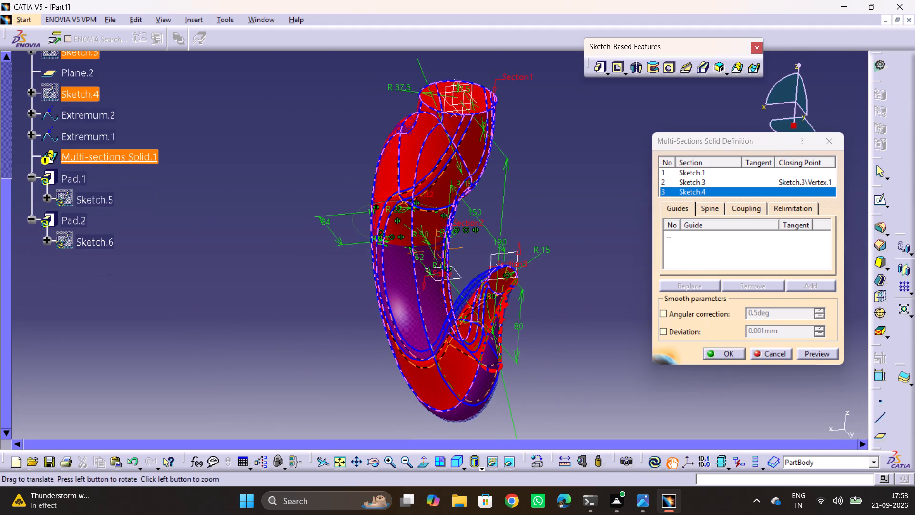
middle_click_drag(501, 308, 300, 305)
left_click_drag(498, 310, 300, 305)
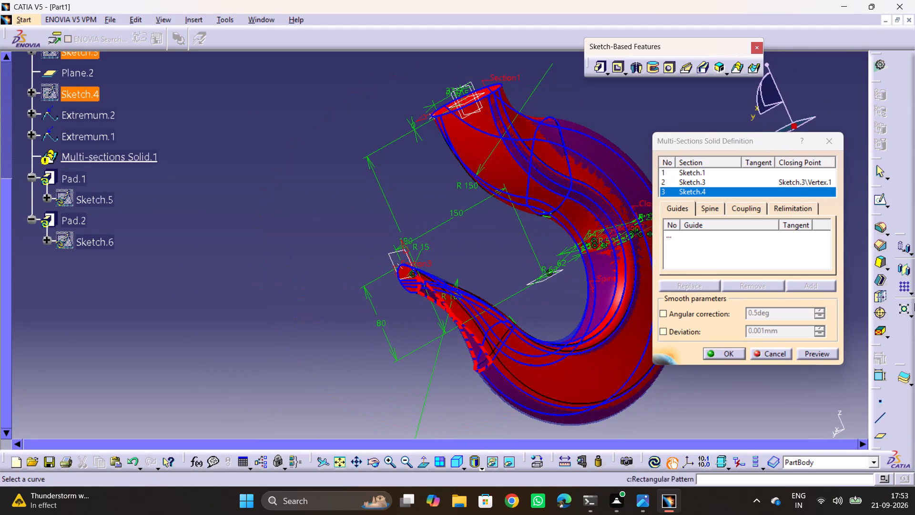
left_click(800, 349)
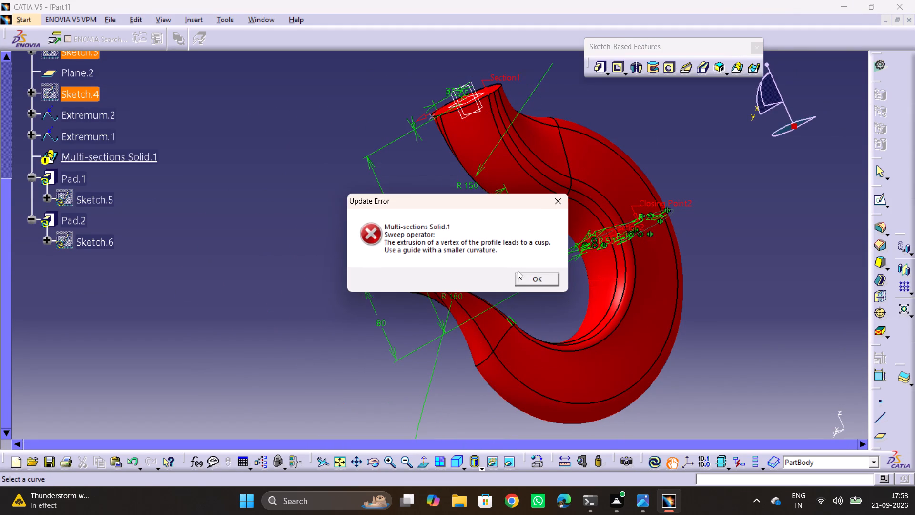
left_click(539, 277)
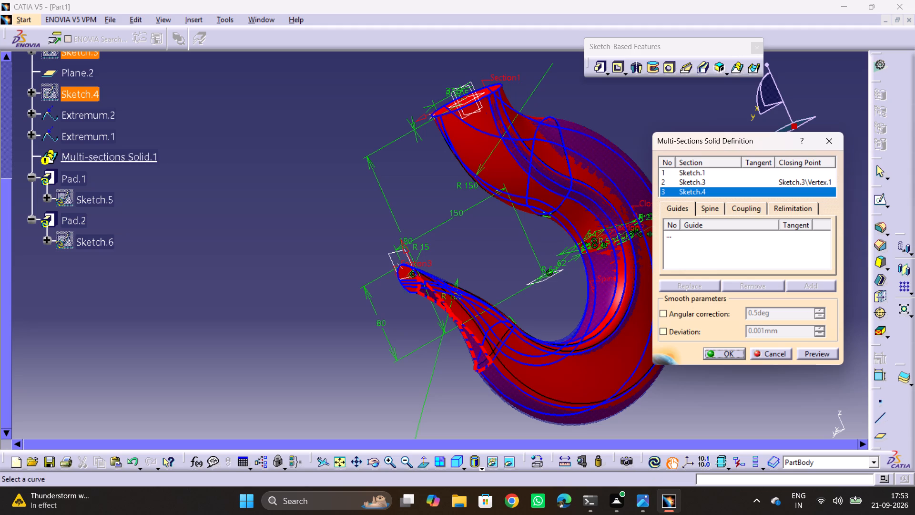
left_click(767, 353)
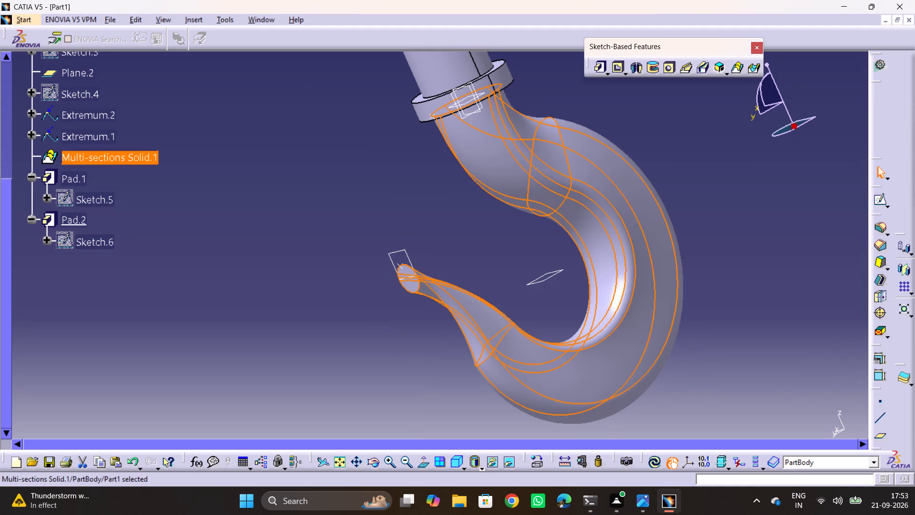
Save the hook part as C5 in CATPart format in the JI folder.
left_click(210, 263)
middle_click_drag(566, 299, 681, 215)
left_click_drag(566, 299, 662, 208)
middle_click_drag(416, 144, 445, 349, "ctrl")
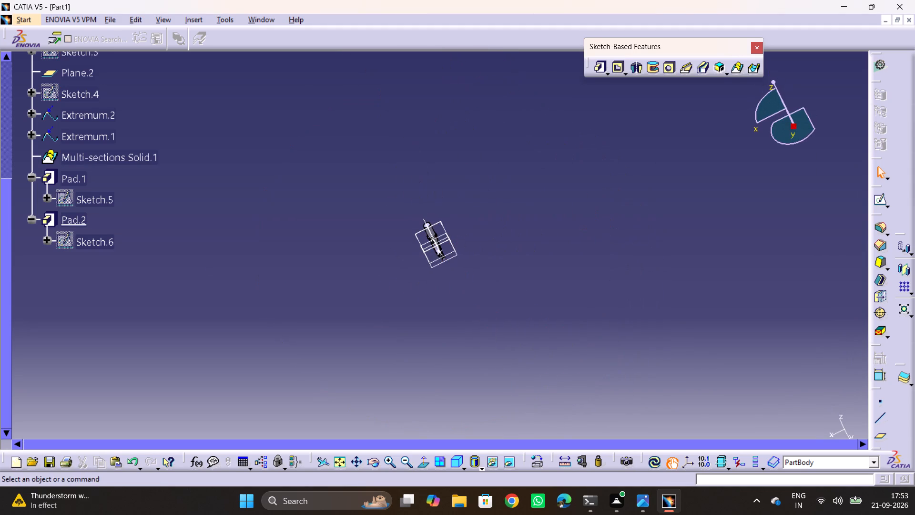
middle_click_drag(413, 264, 440, 217)
left_click_drag(409, 262, 442, 218)
middle_click_drag(368, 257, 412, 113, "ctrl")
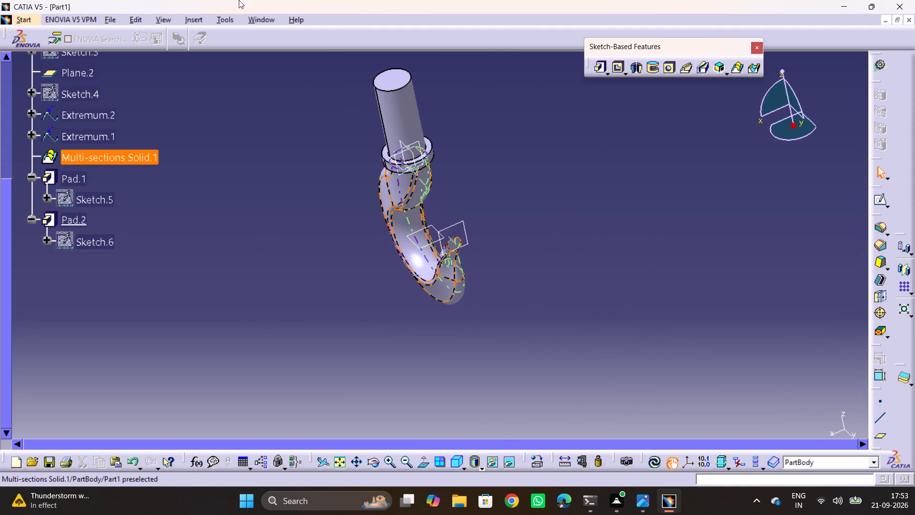
key("ctrl+s")
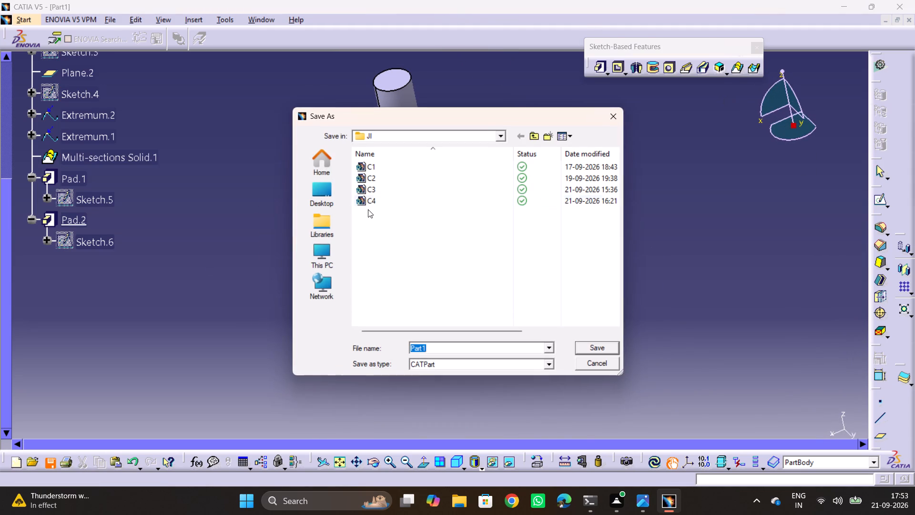
key("c")
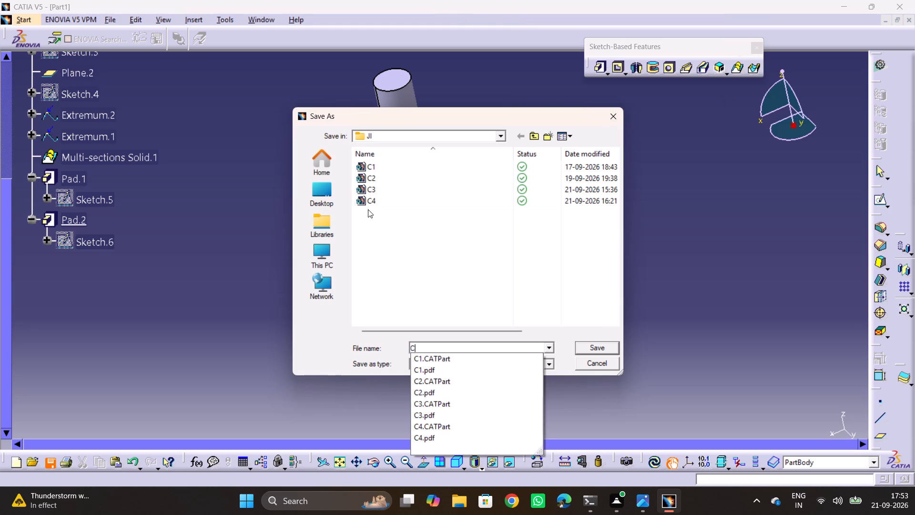
key("5")
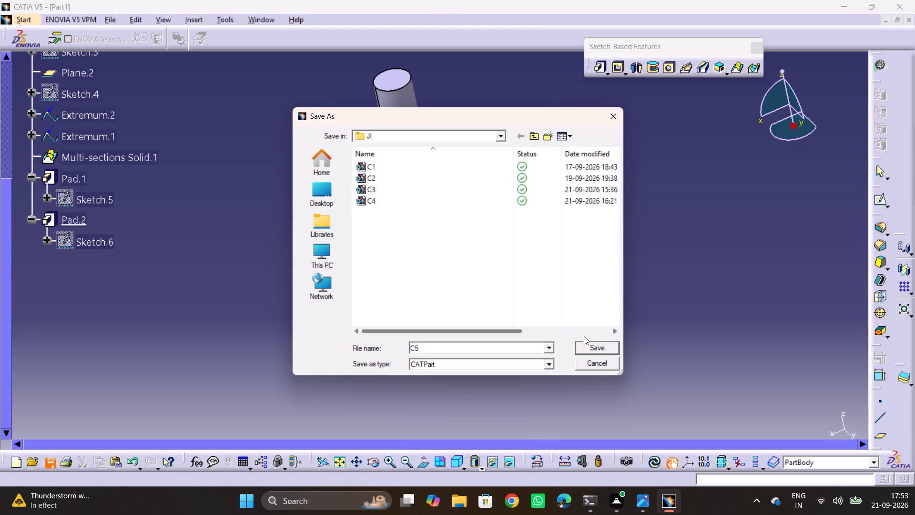
left_click(588, 349)
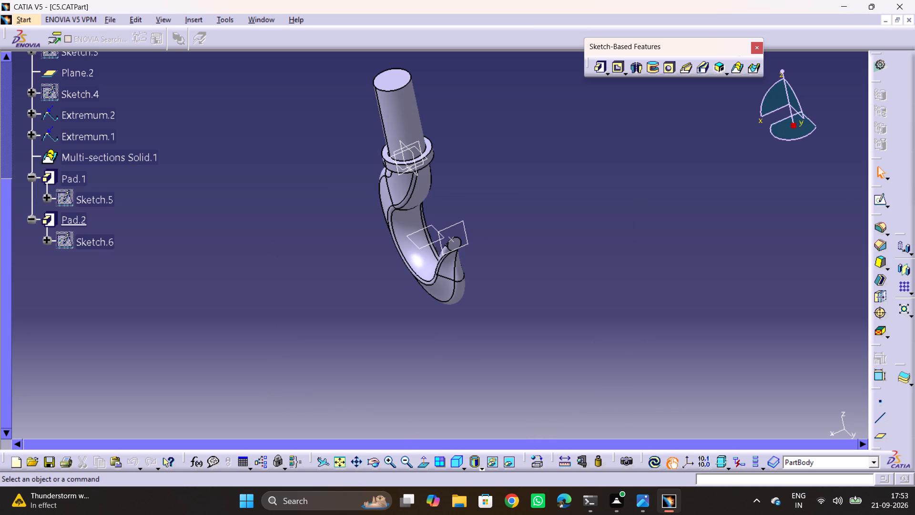
Set the Microsoft Print to PDF layout to Rotation: 90 and start the print, but cancel saving the output file.
key("ctrl+p")
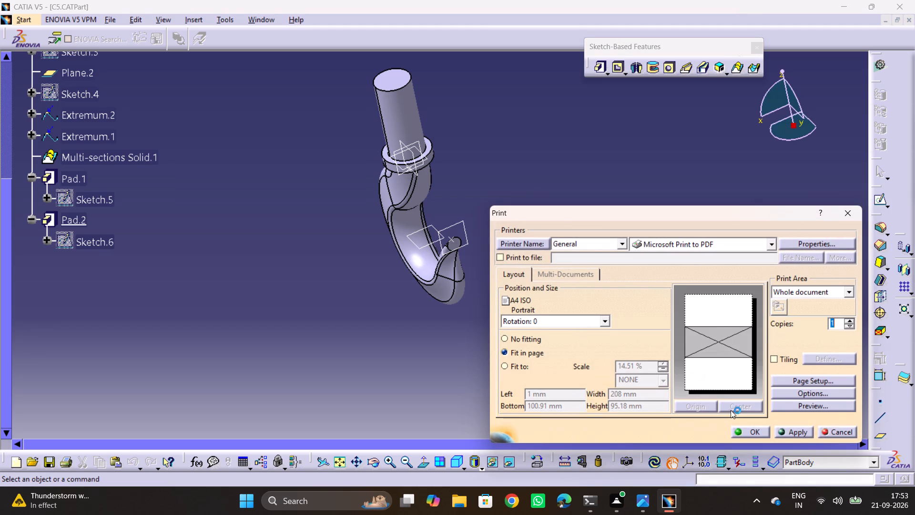
left_click(599, 324)
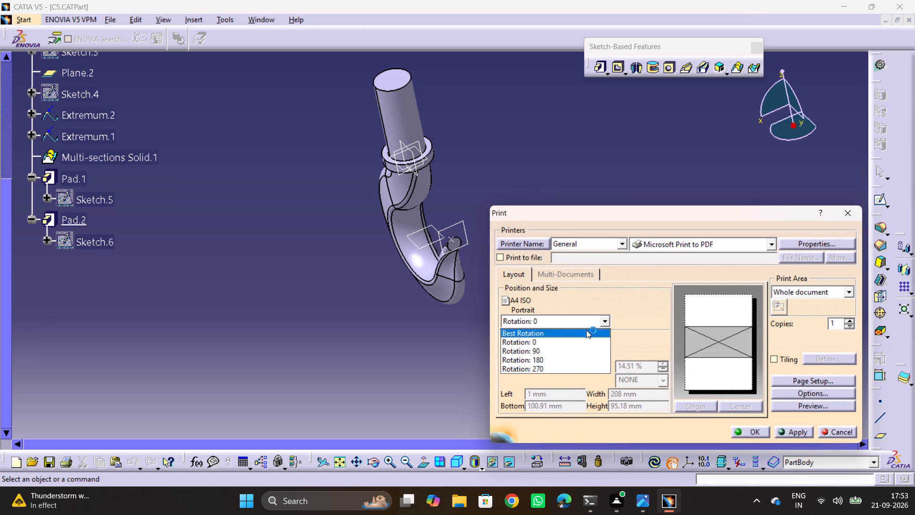
left_click(550, 348)
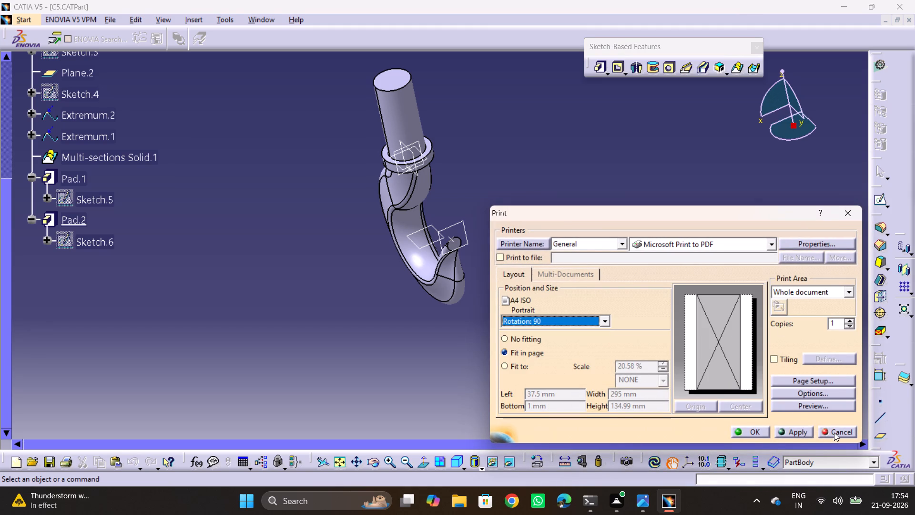
left_click(760, 438)
left_click(758, 433)
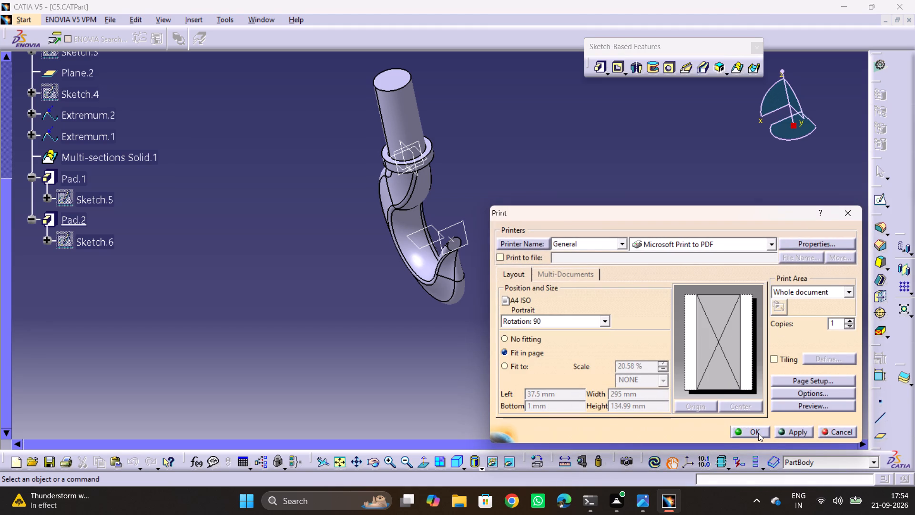
left_click(874, 442)
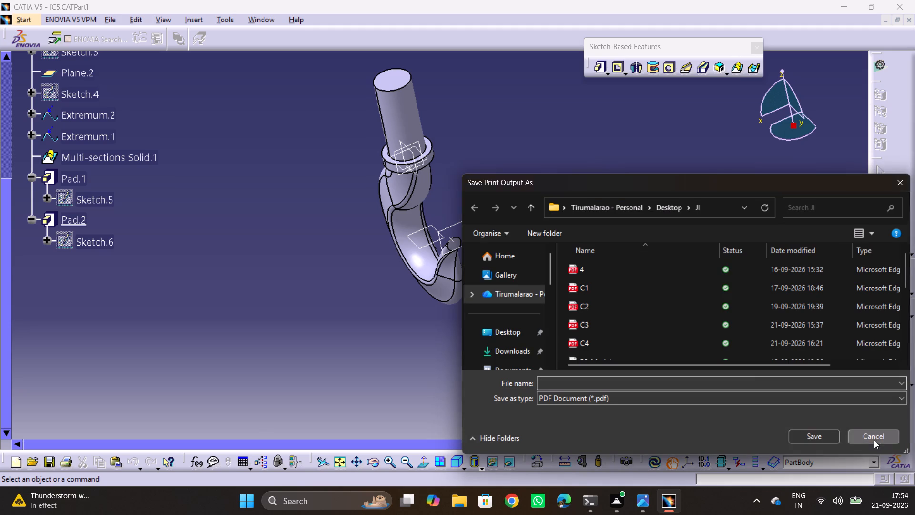
Print the hook, shown with its open side profile facing the viewer, to a PDF named C5 in the JI folder.
middle_click_drag(500, 311, 499, 305)
left_click_drag(499, 311, 499, 305)
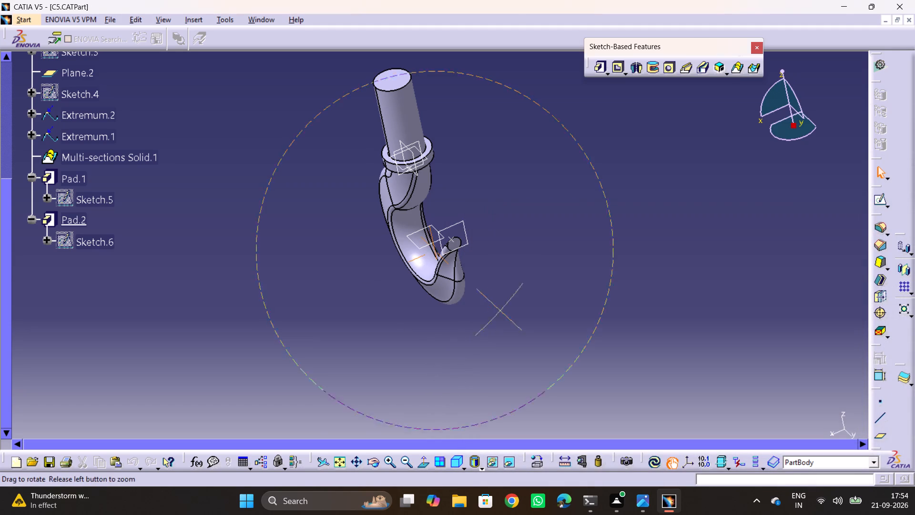
middle_click_drag(499, 305, 580, 206)
left_click_drag(499, 305, 580, 206)
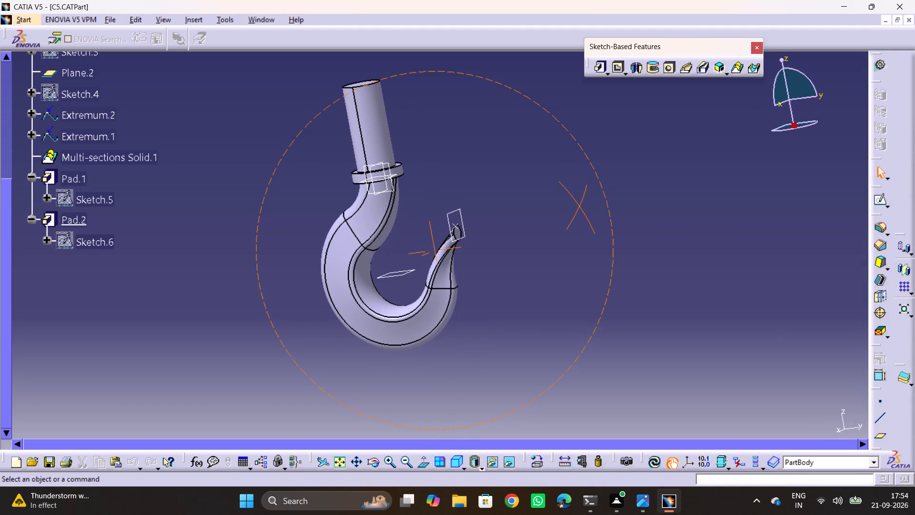
key("ctrl+p")
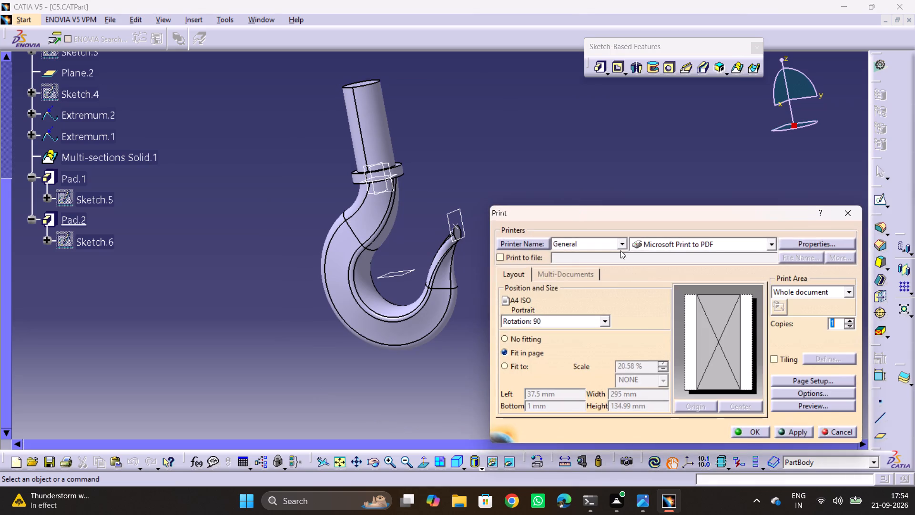
left_click(751, 434)
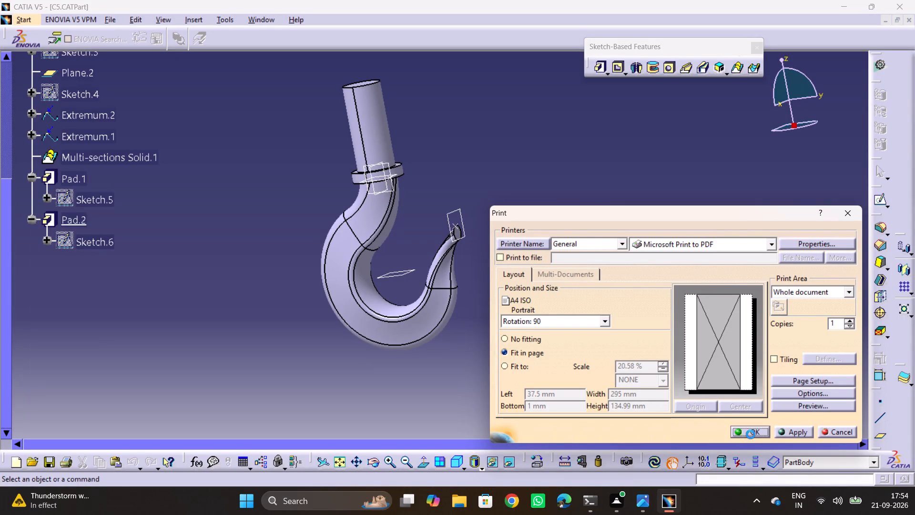
left_click(804, 438)
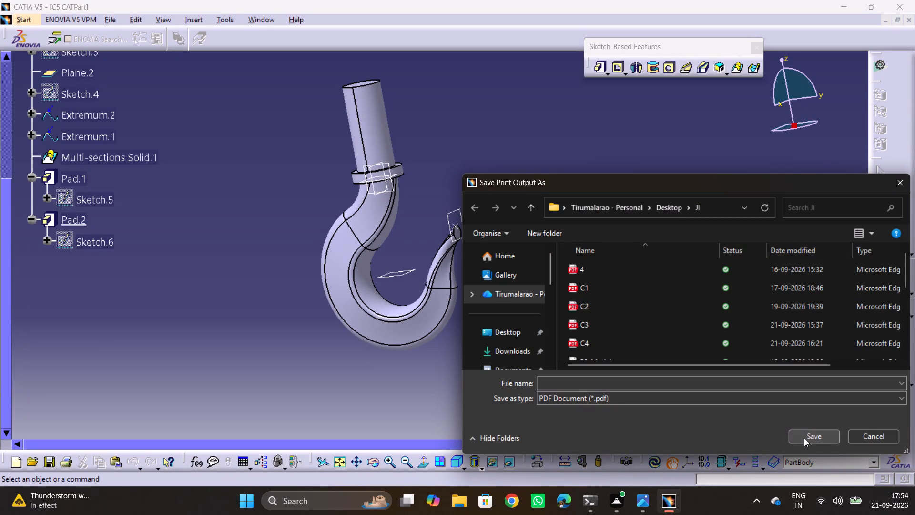
left_click(582, 389)
left_click(581, 382)
type("C5")
left_click(817, 437)
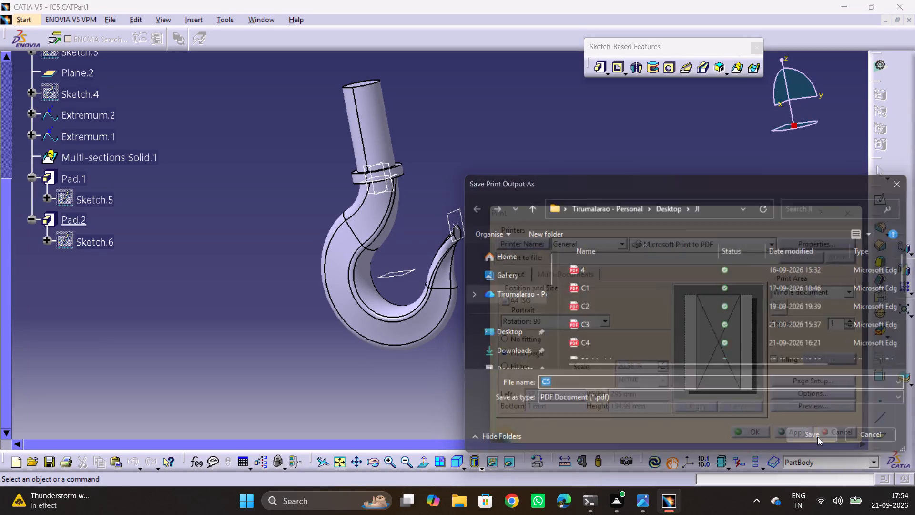